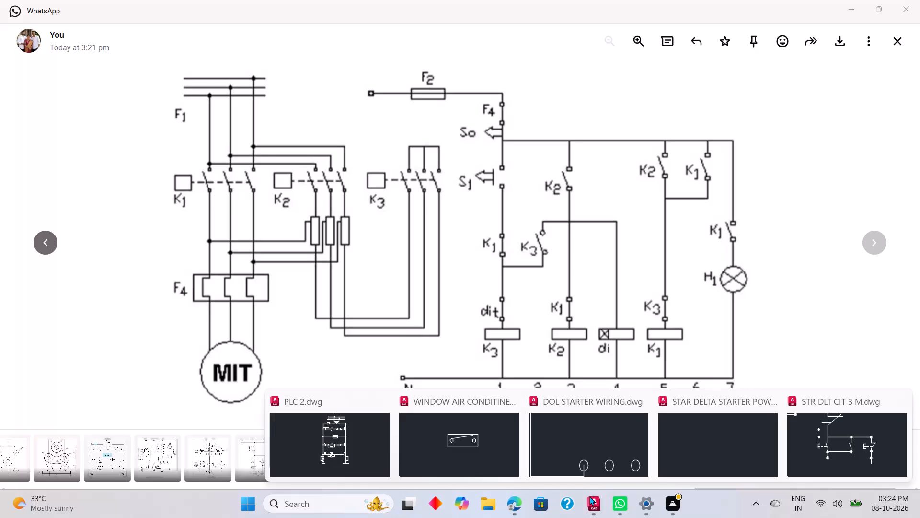
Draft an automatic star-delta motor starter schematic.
Switch to AutoCAD's STR DLT CIT 3 M drawing and create a new drawing from the acad template.
{"action": "left_click", "coordinate": [589, 496]}
{"action": "scroll", "coordinate": [589, 496], "scroll_direction": "down", "scroll_amount": 1}
{"action": "left_click", "coordinate": [843, 458]}
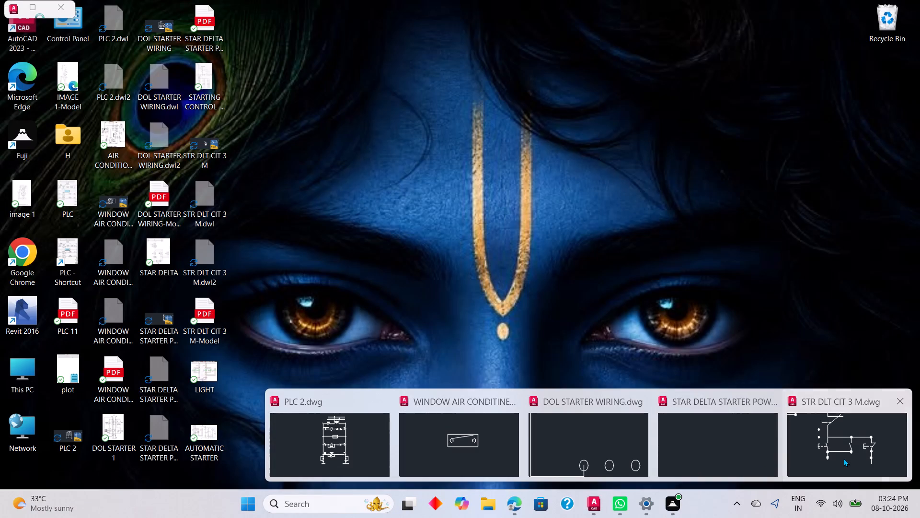
{"action": "left_click", "coordinate": [12, 4]}
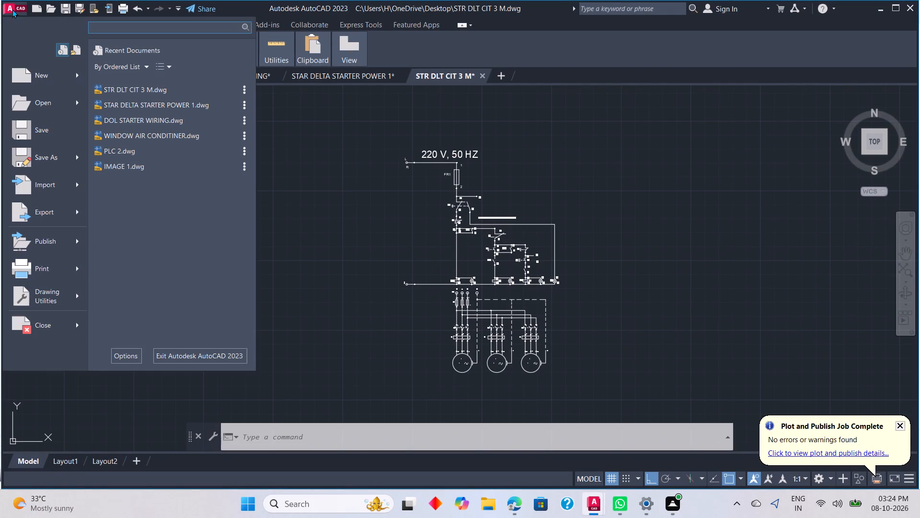
{"action": "left_click", "coordinate": [25, 71]}
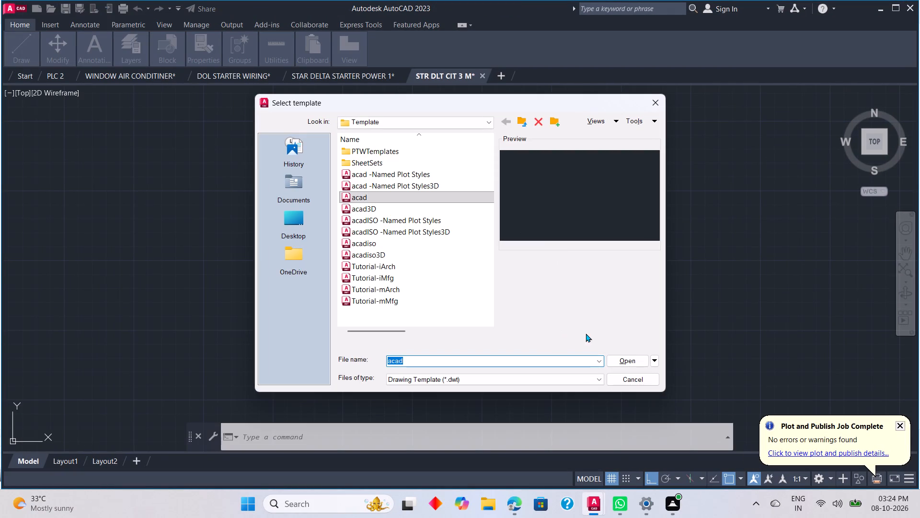
{"action": "left_click", "coordinate": [614, 361]}
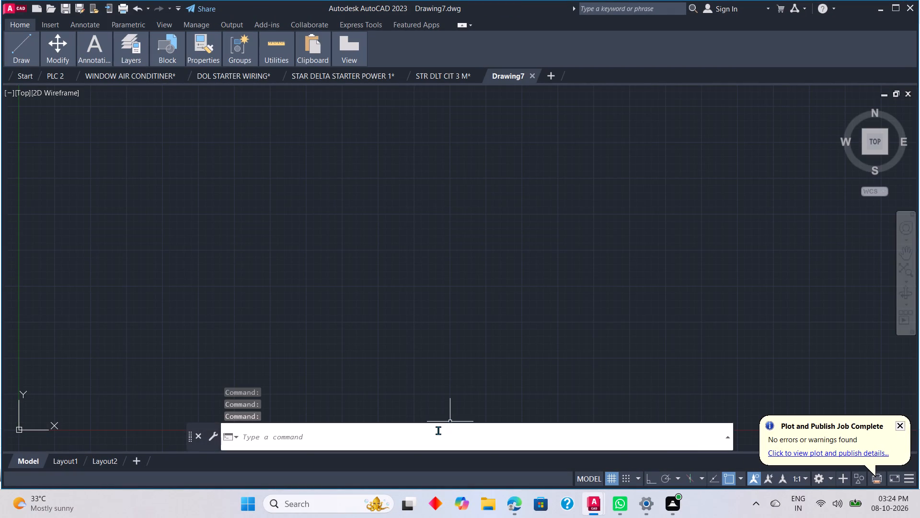
Turn on command logging with LOGFILEON.
{"action": "left_click", "coordinate": [438, 431]}
{"action": "left_click", "coordinate": [412, 442]}
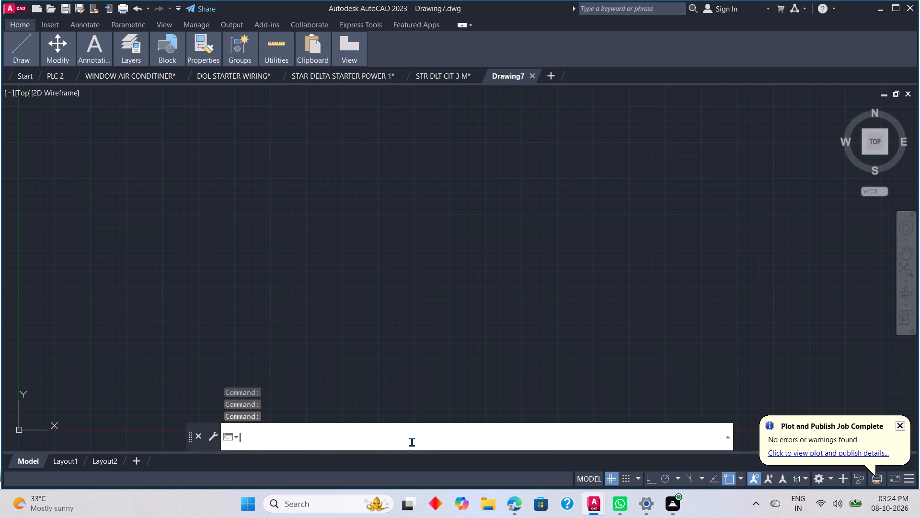
{"action": "key", "text": "semicolon"}
{"action": "key", "text": "BackSpace"}
{"action": "type", "text": "LOG"}
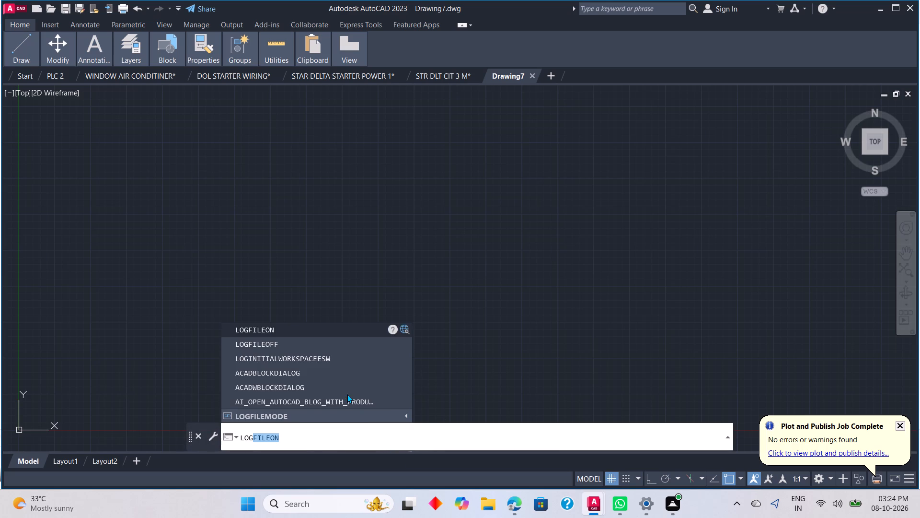
{"action": "left_click", "coordinate": [324, 324]}
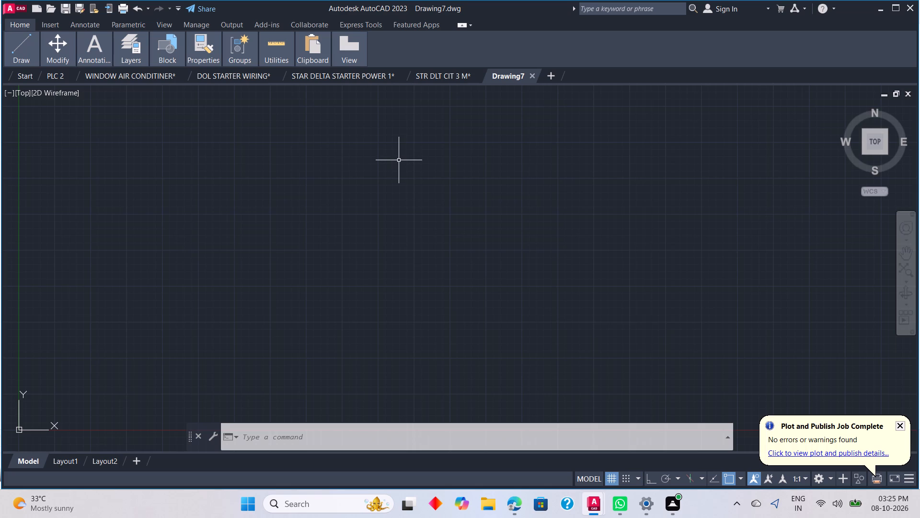
Draw a horizontal line about 9 units long with Ortho mode on, in an empty area of the drawing.
{"action": "key", "text": "l"}
{"action": "key", "text": "space"}
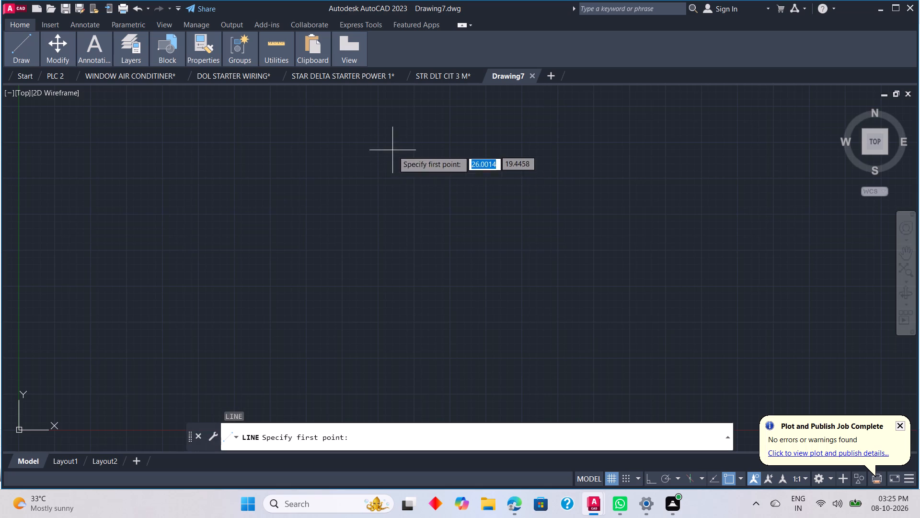
{"action": "middle_click_drag", "start_coordinate": [398, 159], "coordinate": [447, 351]}
{"action": "middle_click_drag", "start_coordinate": [377, 197], "coordinate": [384, 303]}
{"action": "middle_click_drag", "start_coordinate": [469, 259], "coordinate": [338, 287]}
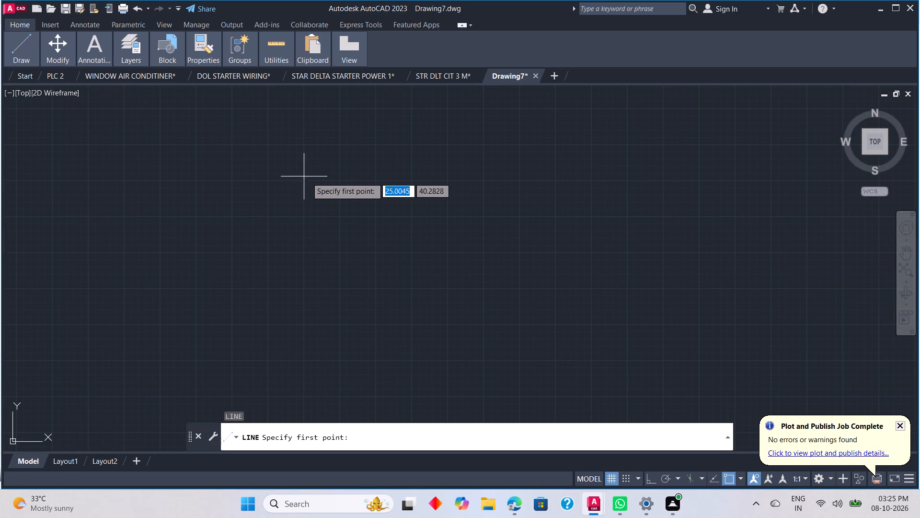
{"action": "left_click", "coordinate": [302, 180]}
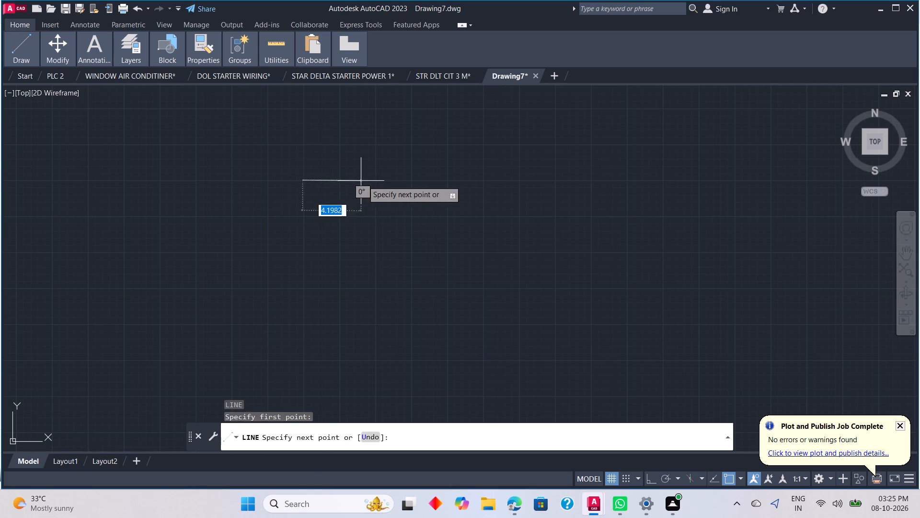
{"action": "scroll", "coordinate": [375, 180], "scroll_direction": "up", "scroll_amount": 3}
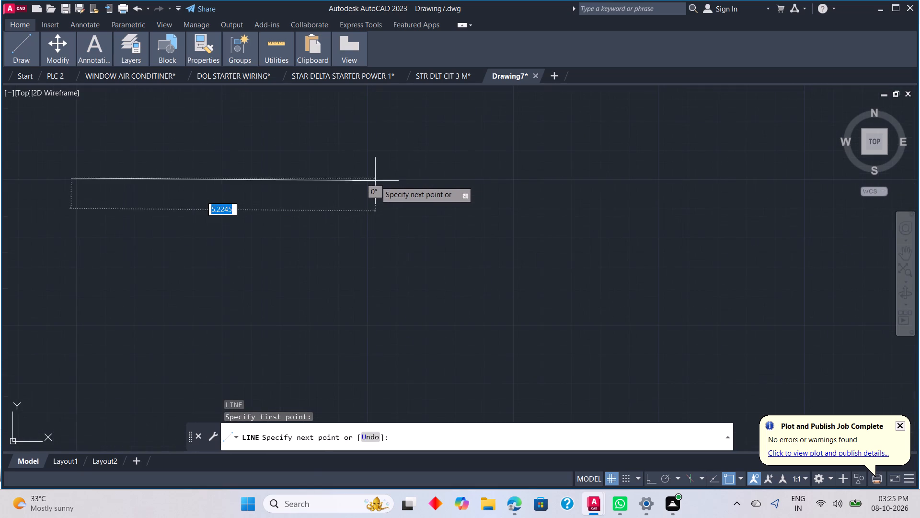
{"action": "scroll", "coordinate": [355, 179], "scroll_direction": "down", "scroll_amount": 1}
{"action": "middle_click_drag", "start_coordinate": [350, 173], "coordinate": [484, 241]}
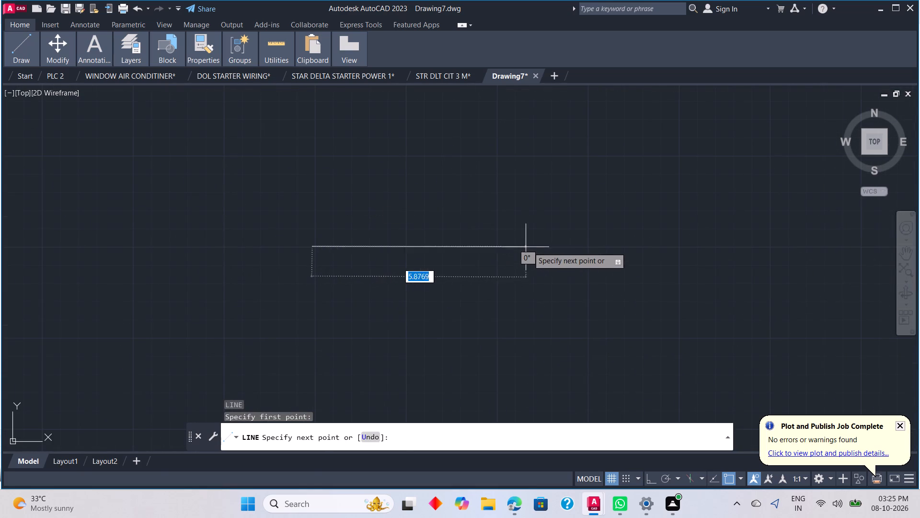
{"action": "left_click", "coordinate": [649, 472]}
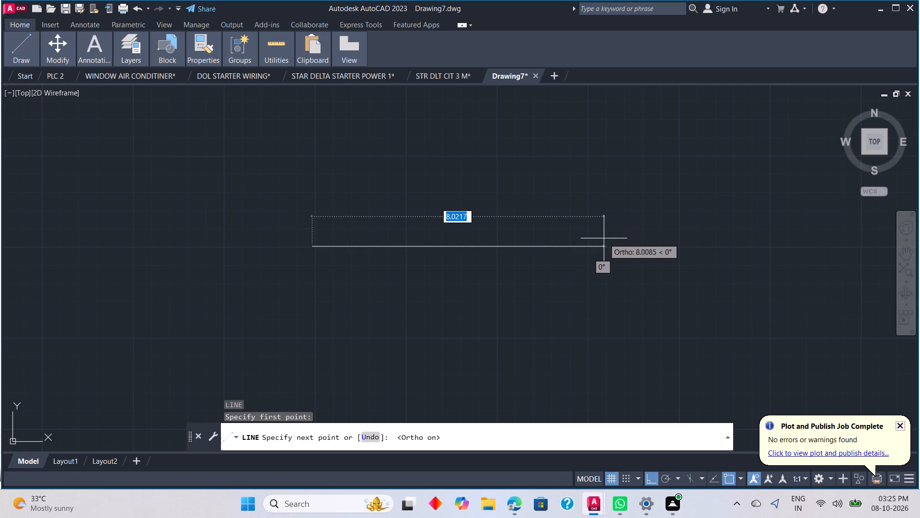
{"action": "scroll", "coordinate": [559, 256], "scroll_direction": "down", "scroll_amount": 8}
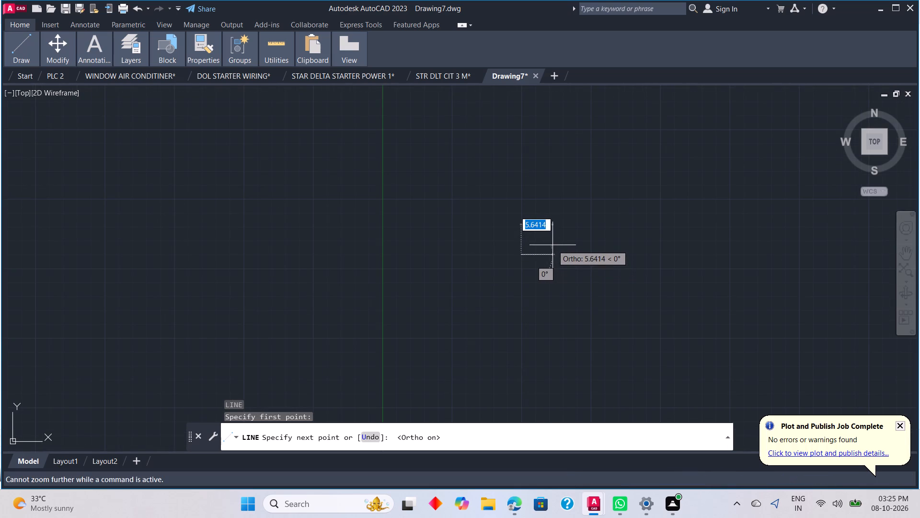
{"action": "scroll", "coordinate": [552, 245], "scroll_direction": "down", "scroll_amount": 2}
{"action": "scroll", "coordinate": [614, 257], "scroll_direction": "down", "scroll_amount": 4}
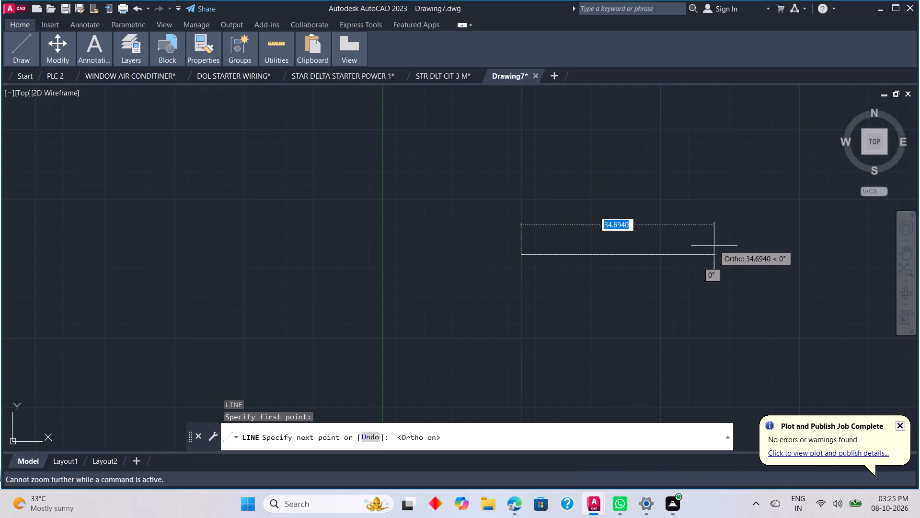
{"action": "middle_click", "coordinate": [667, 251]}
{"action": "middle_click", "coordinate": [666, 250]}
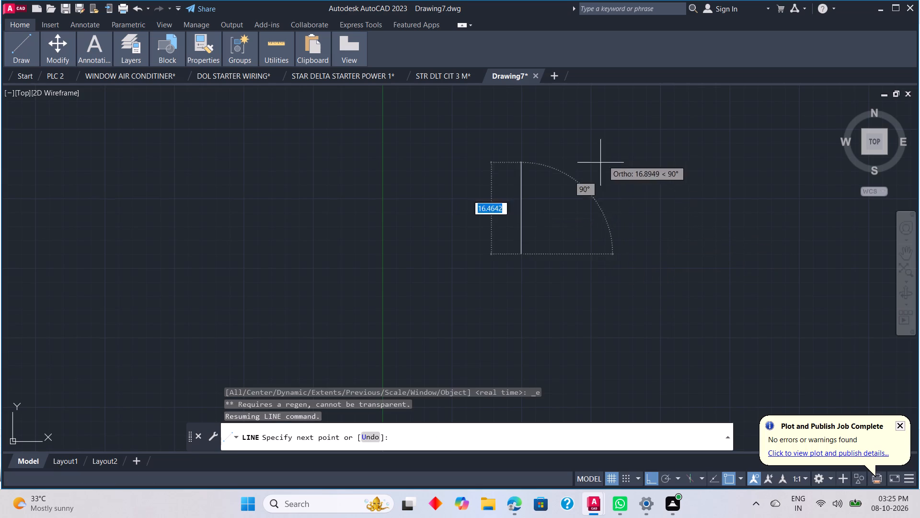
{"action": "scroll", "coordinate": [584, 202], "scroll_direction": "down", "scroll_amount": 4}
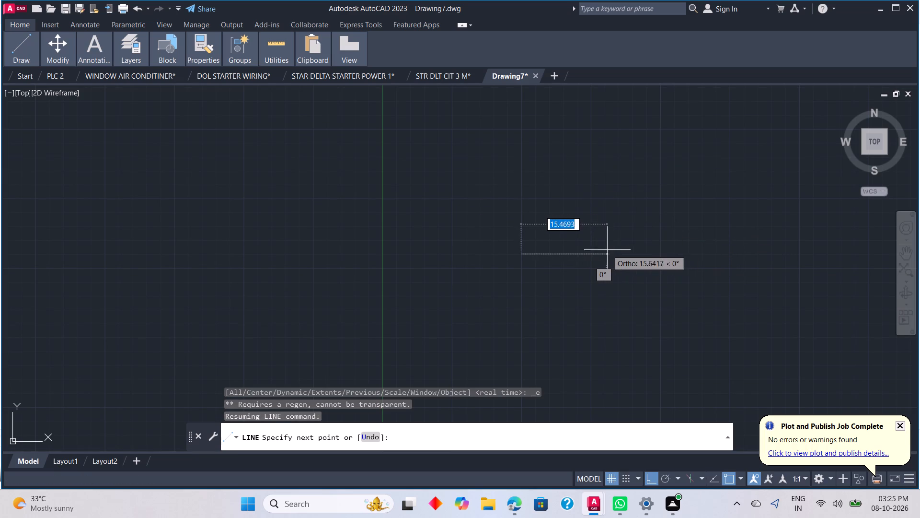
{"action": "scroll", "coordinate": [587, 245], "scroll_direction": "up", "scroll_amount": 3}
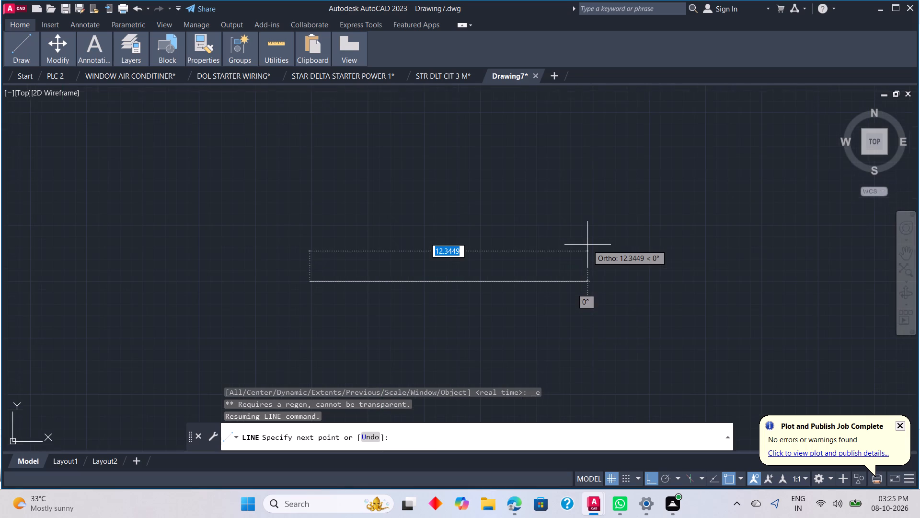
{"action": "middle_click_drag", "start_coordinate": [587, 244], "coordinate": [682, 96]}
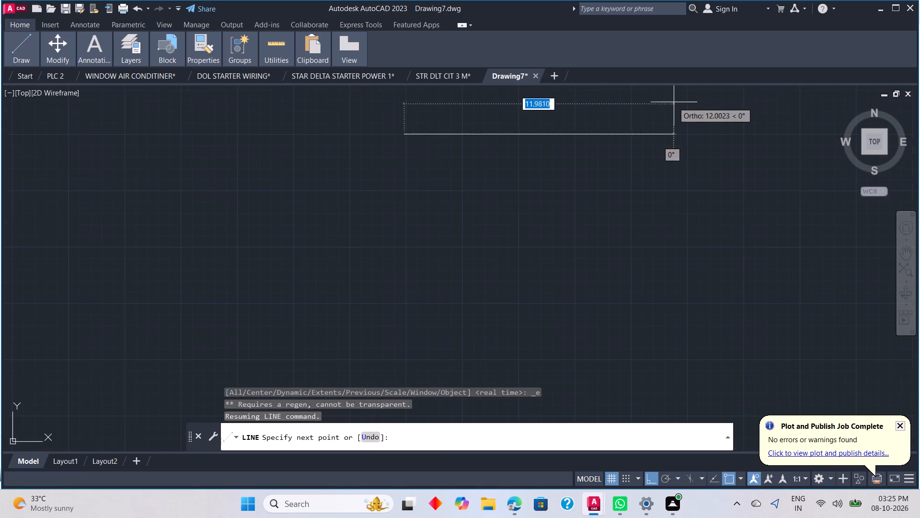
{"action": "middle_click_drag", "start_coordinate": [671, 108], "coordinate": [659, 178]}
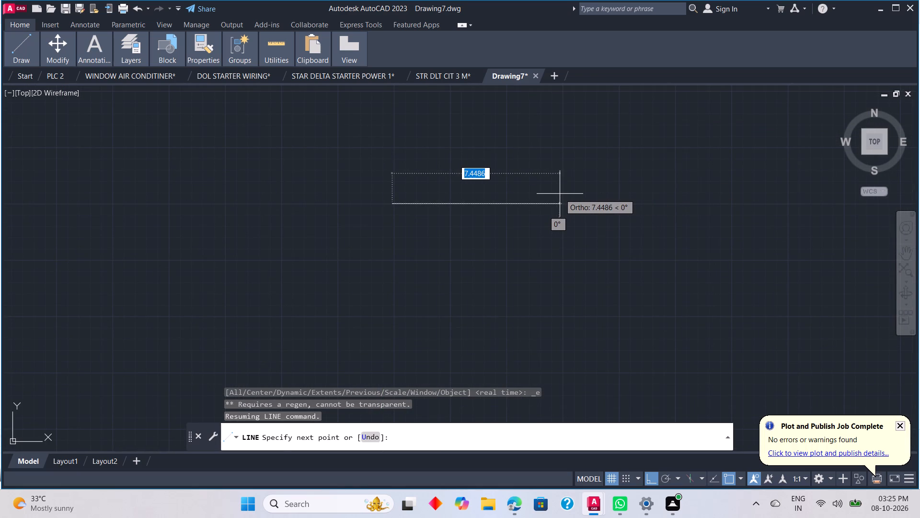
{"action": "left_click", "coordinate": [594, 193]}
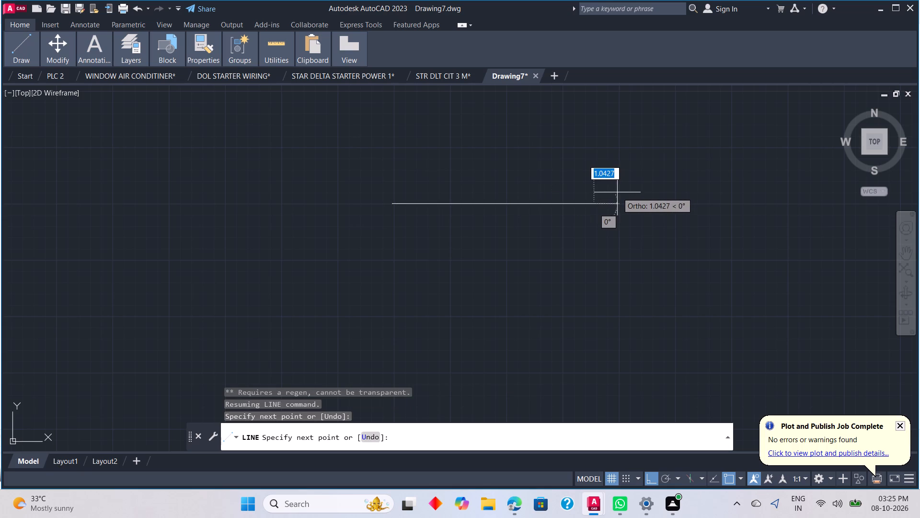
{"action": "key", "text": "Escape"}
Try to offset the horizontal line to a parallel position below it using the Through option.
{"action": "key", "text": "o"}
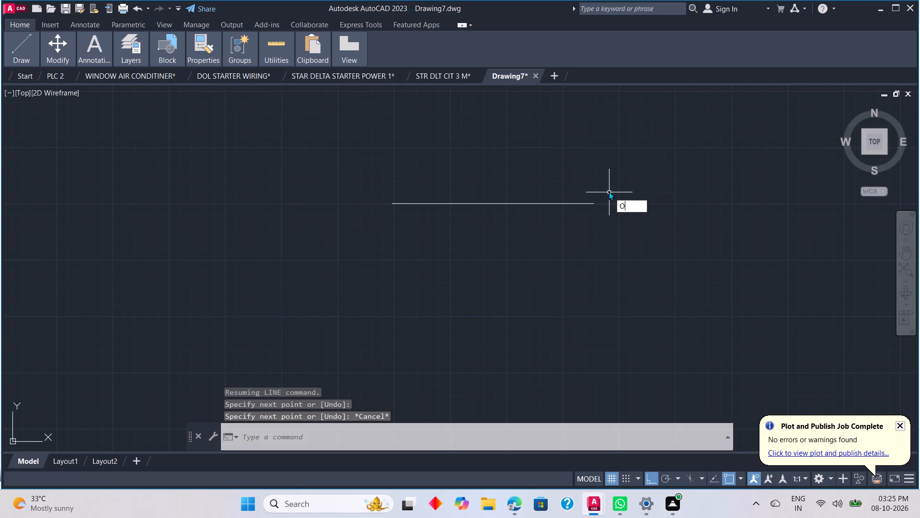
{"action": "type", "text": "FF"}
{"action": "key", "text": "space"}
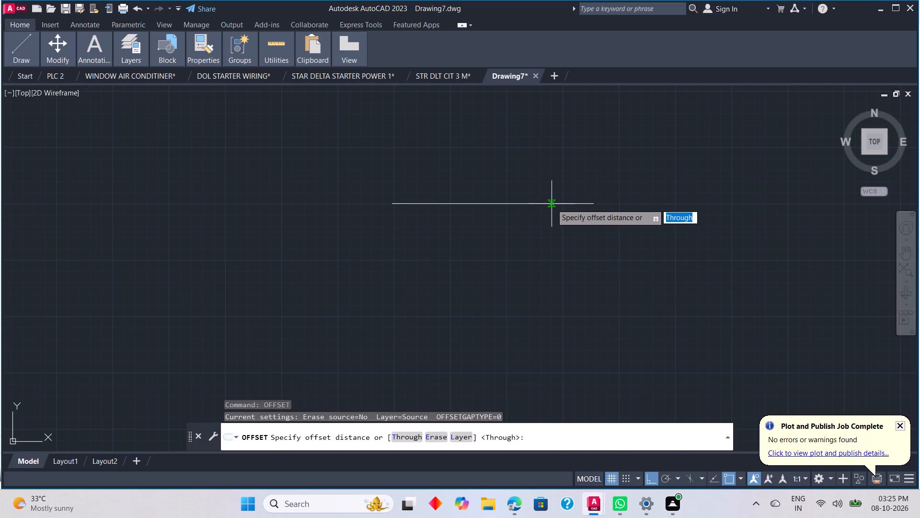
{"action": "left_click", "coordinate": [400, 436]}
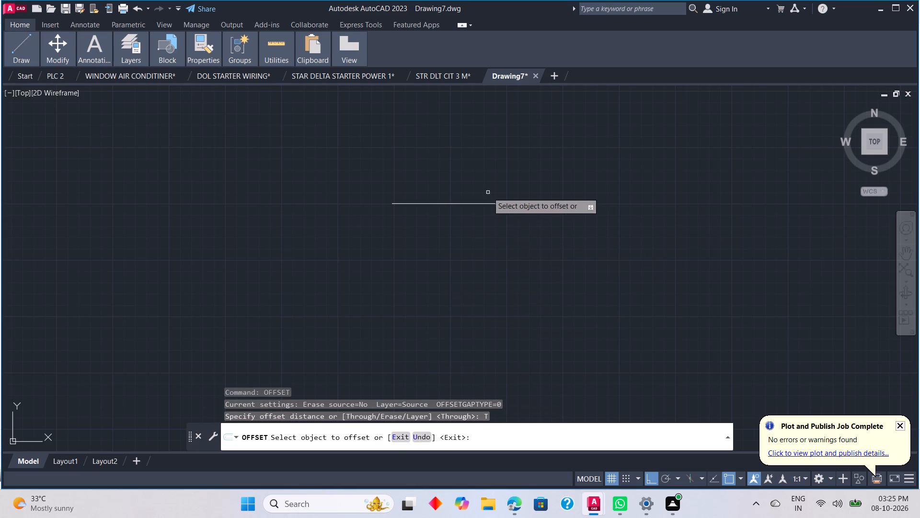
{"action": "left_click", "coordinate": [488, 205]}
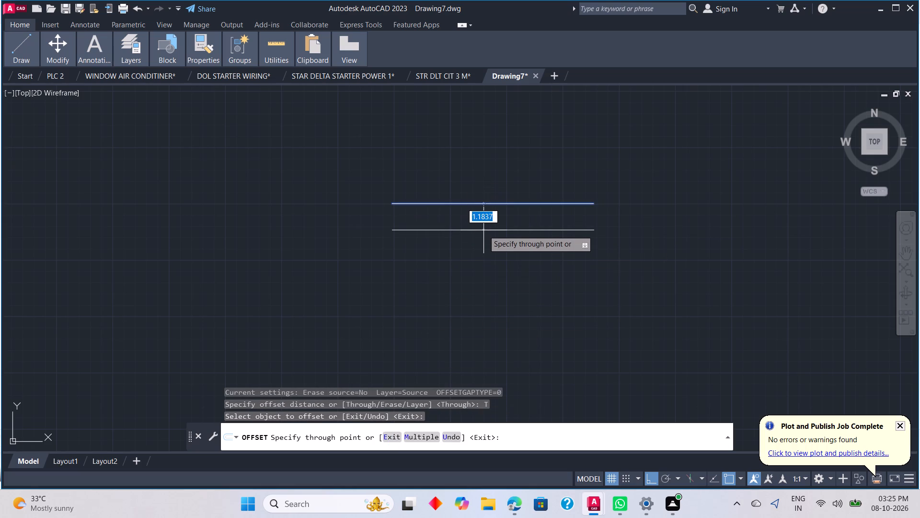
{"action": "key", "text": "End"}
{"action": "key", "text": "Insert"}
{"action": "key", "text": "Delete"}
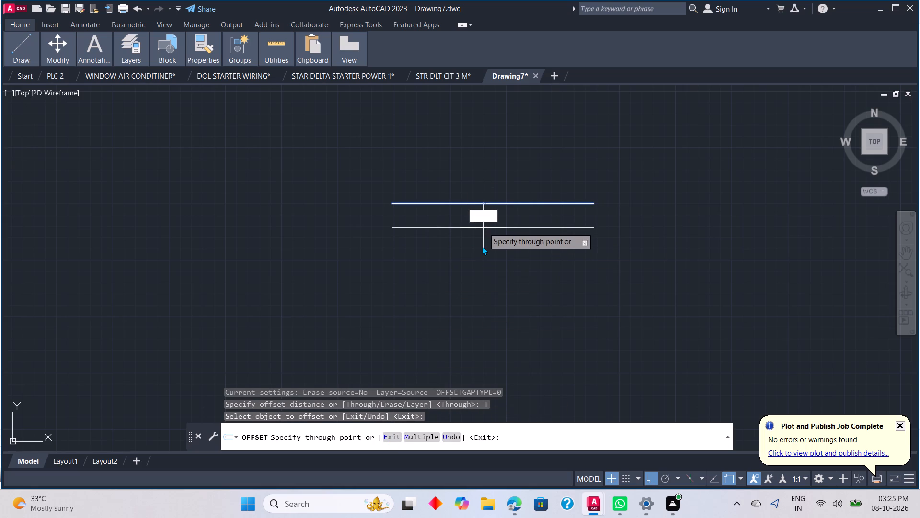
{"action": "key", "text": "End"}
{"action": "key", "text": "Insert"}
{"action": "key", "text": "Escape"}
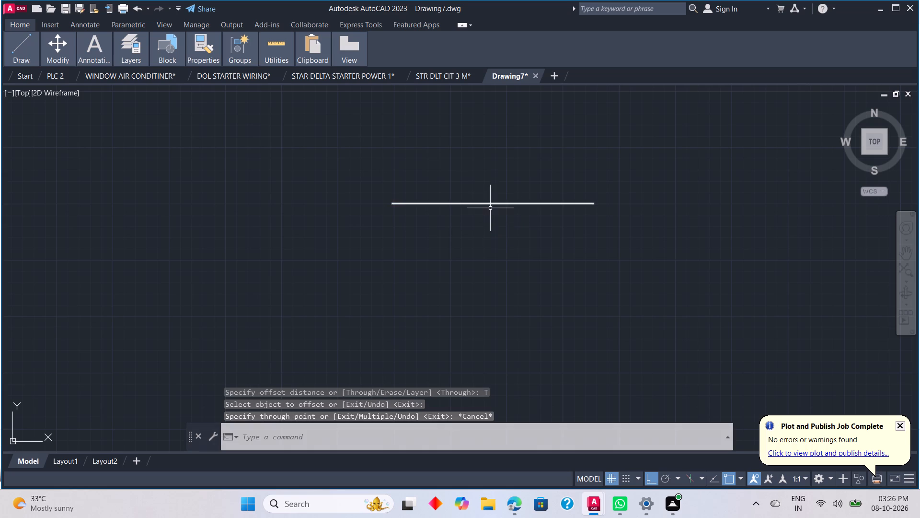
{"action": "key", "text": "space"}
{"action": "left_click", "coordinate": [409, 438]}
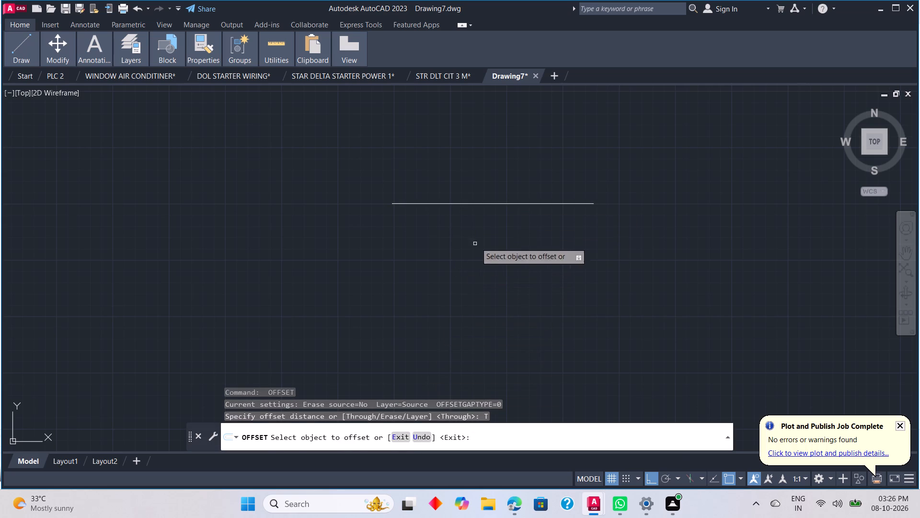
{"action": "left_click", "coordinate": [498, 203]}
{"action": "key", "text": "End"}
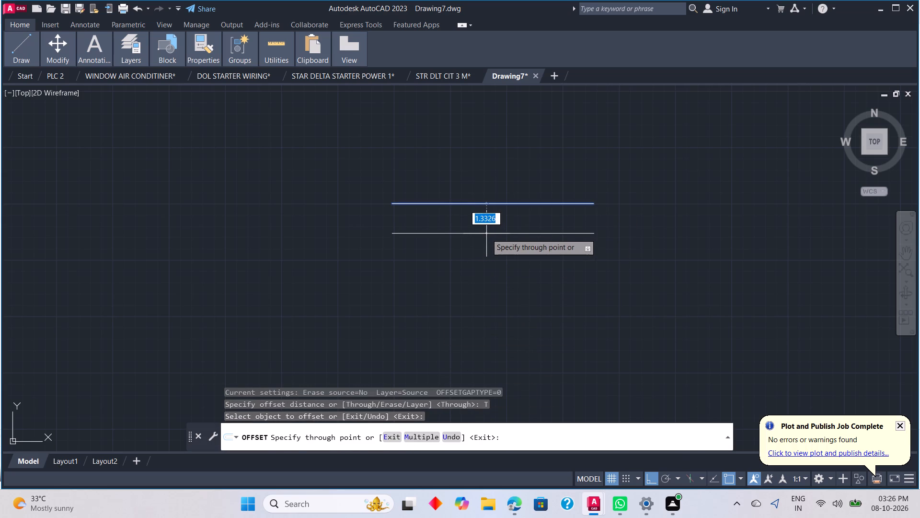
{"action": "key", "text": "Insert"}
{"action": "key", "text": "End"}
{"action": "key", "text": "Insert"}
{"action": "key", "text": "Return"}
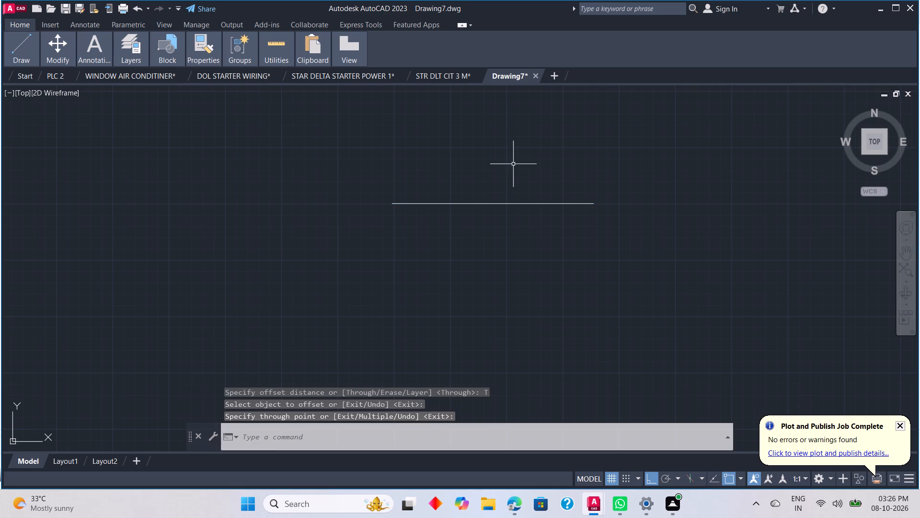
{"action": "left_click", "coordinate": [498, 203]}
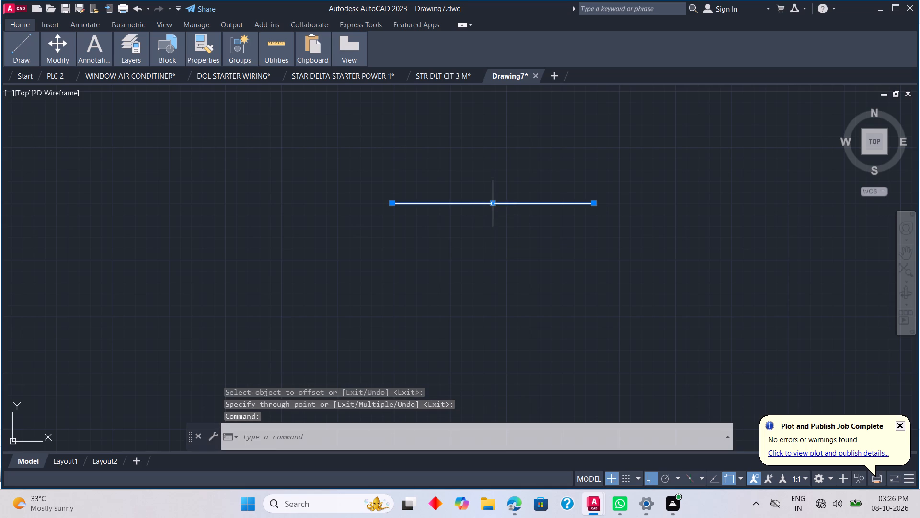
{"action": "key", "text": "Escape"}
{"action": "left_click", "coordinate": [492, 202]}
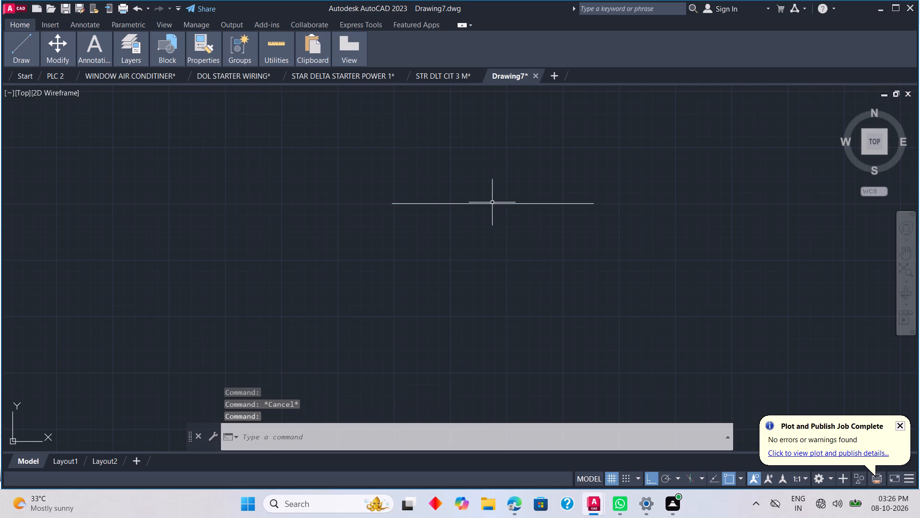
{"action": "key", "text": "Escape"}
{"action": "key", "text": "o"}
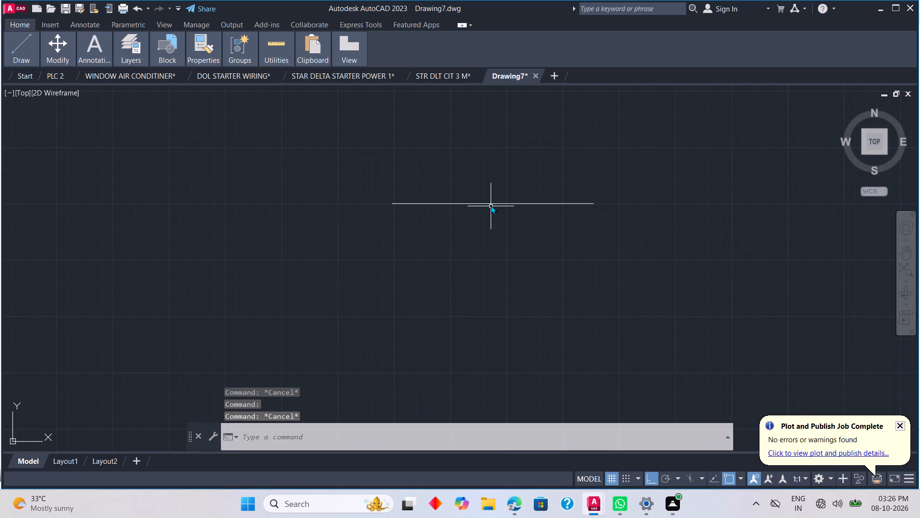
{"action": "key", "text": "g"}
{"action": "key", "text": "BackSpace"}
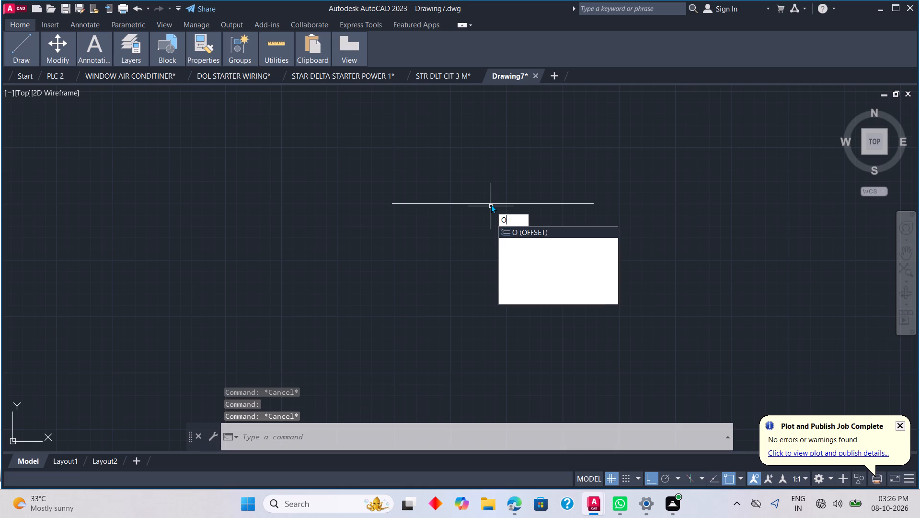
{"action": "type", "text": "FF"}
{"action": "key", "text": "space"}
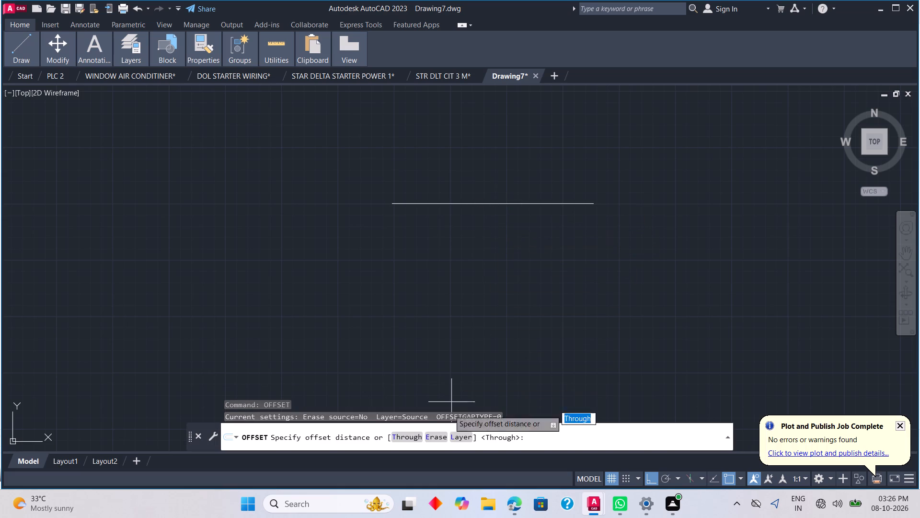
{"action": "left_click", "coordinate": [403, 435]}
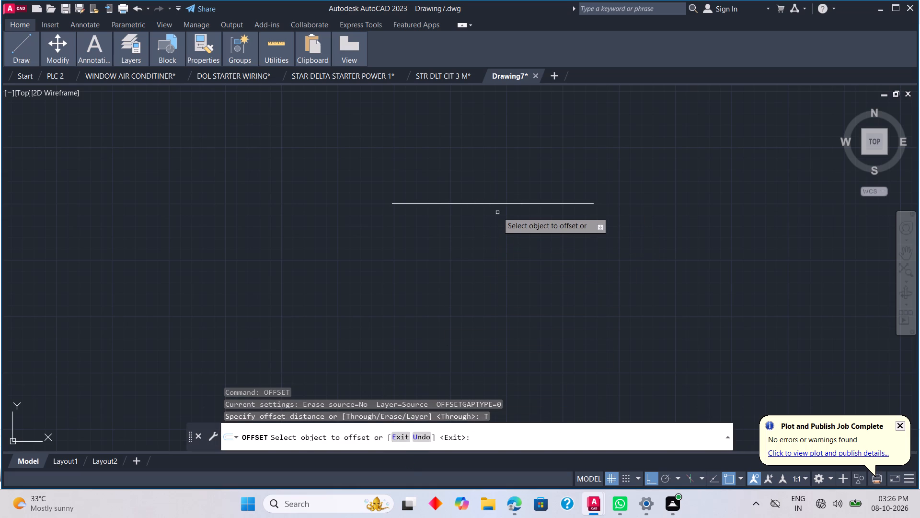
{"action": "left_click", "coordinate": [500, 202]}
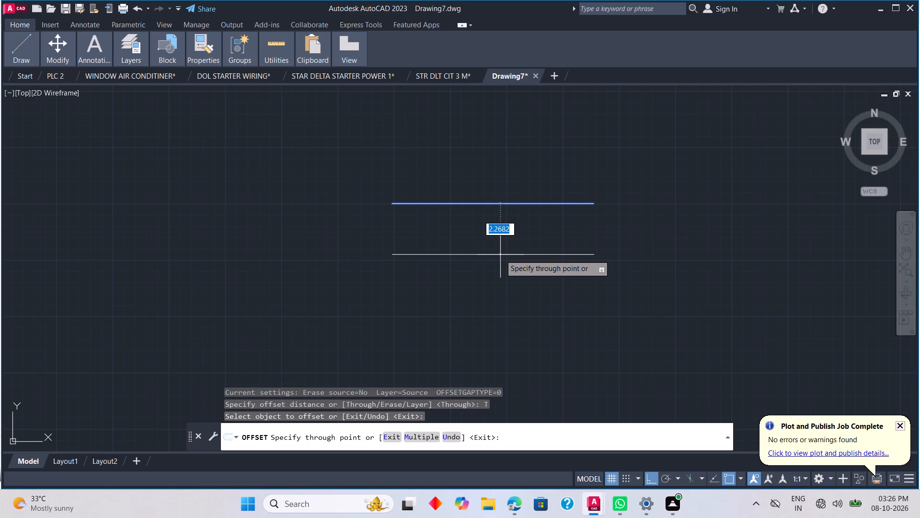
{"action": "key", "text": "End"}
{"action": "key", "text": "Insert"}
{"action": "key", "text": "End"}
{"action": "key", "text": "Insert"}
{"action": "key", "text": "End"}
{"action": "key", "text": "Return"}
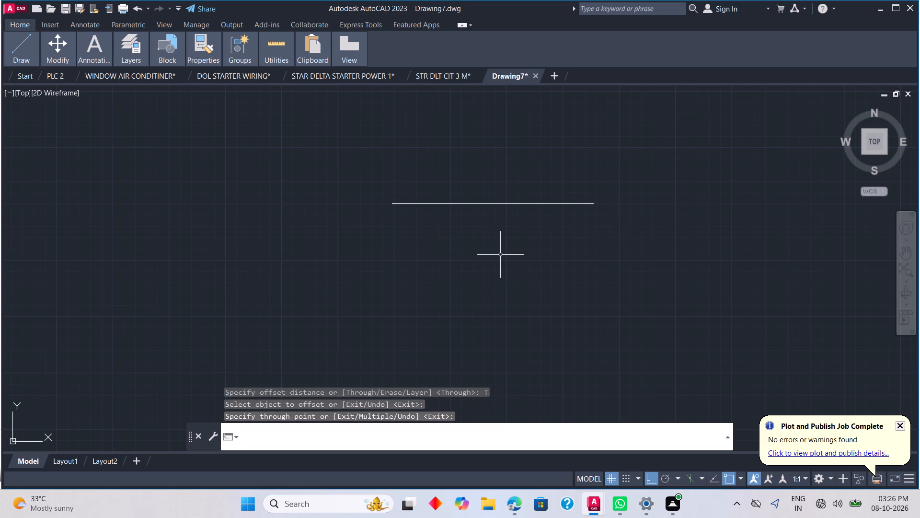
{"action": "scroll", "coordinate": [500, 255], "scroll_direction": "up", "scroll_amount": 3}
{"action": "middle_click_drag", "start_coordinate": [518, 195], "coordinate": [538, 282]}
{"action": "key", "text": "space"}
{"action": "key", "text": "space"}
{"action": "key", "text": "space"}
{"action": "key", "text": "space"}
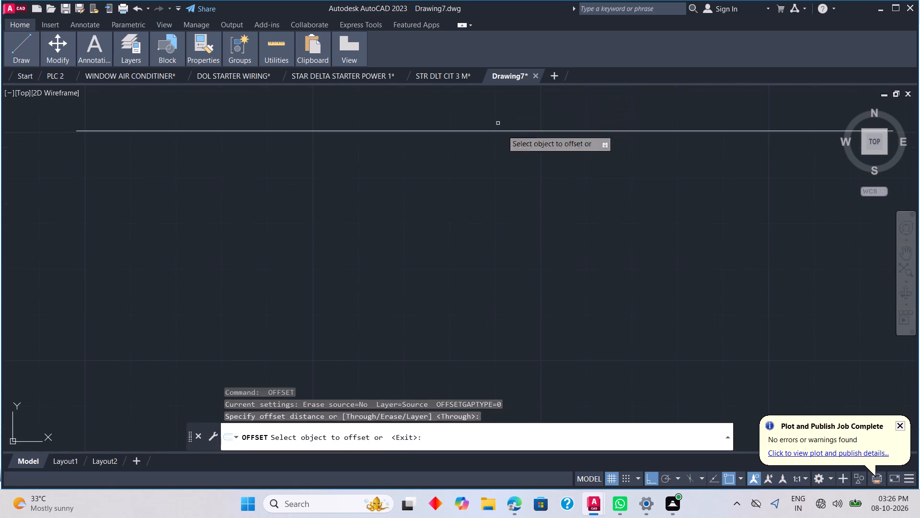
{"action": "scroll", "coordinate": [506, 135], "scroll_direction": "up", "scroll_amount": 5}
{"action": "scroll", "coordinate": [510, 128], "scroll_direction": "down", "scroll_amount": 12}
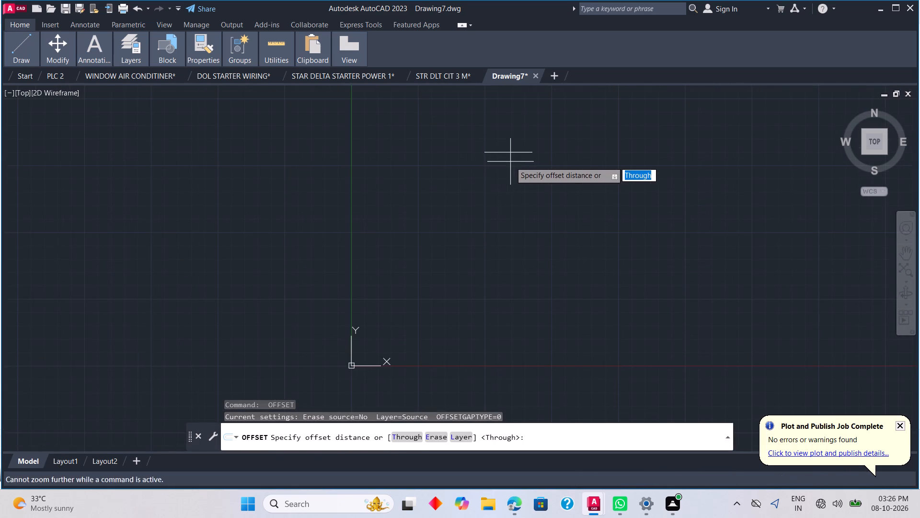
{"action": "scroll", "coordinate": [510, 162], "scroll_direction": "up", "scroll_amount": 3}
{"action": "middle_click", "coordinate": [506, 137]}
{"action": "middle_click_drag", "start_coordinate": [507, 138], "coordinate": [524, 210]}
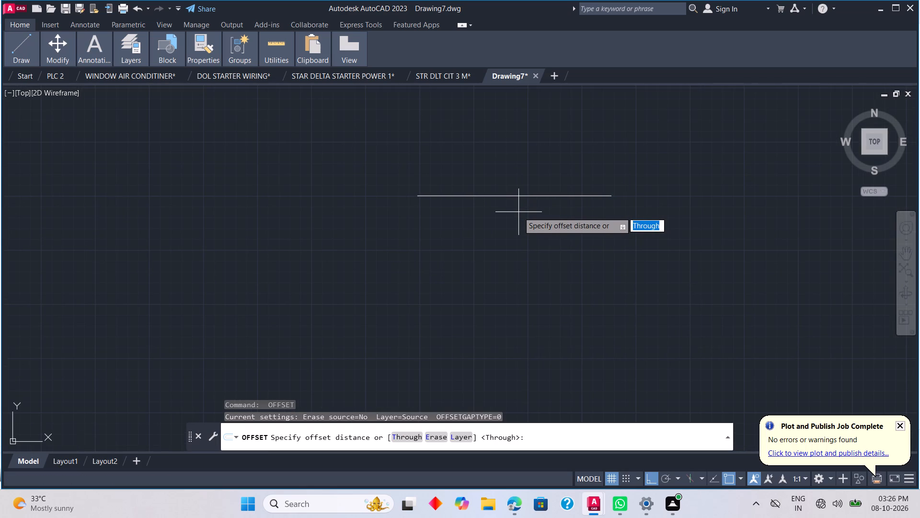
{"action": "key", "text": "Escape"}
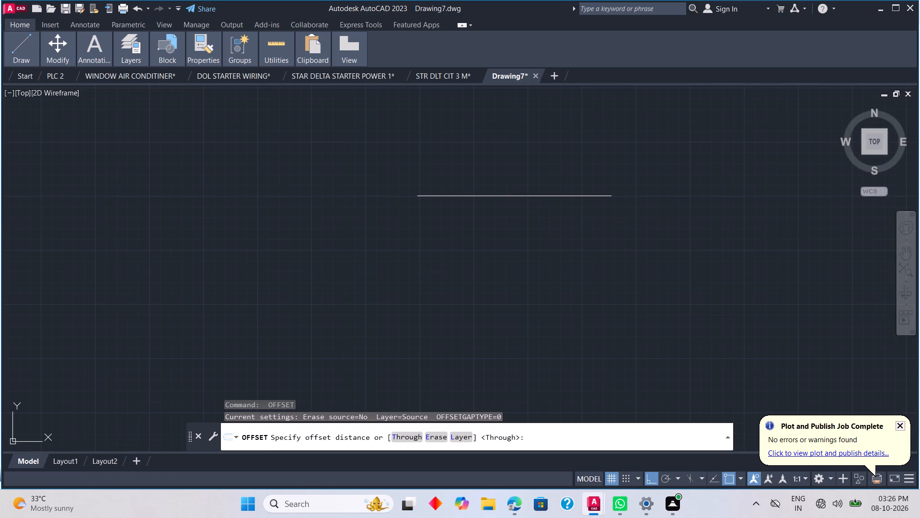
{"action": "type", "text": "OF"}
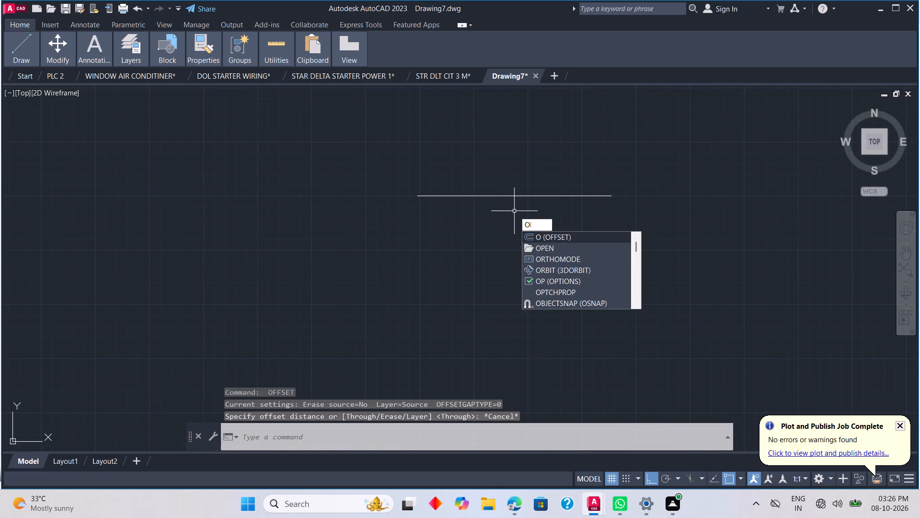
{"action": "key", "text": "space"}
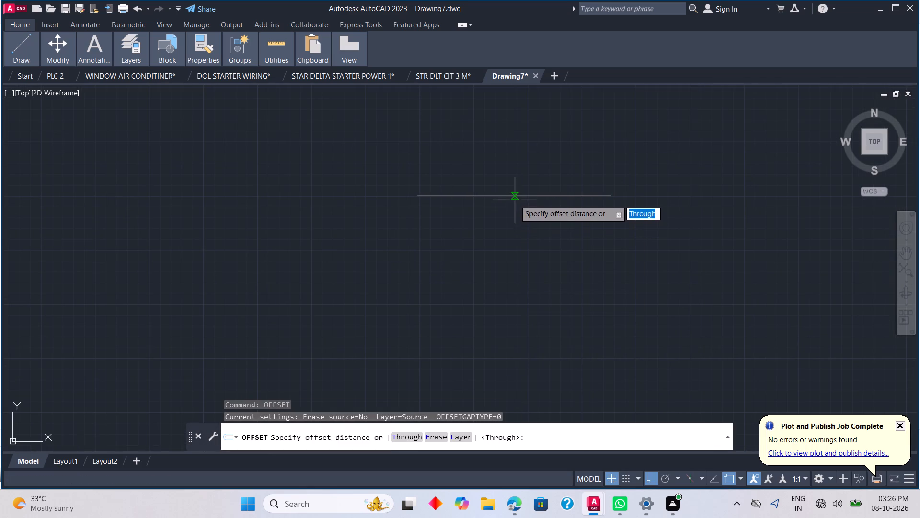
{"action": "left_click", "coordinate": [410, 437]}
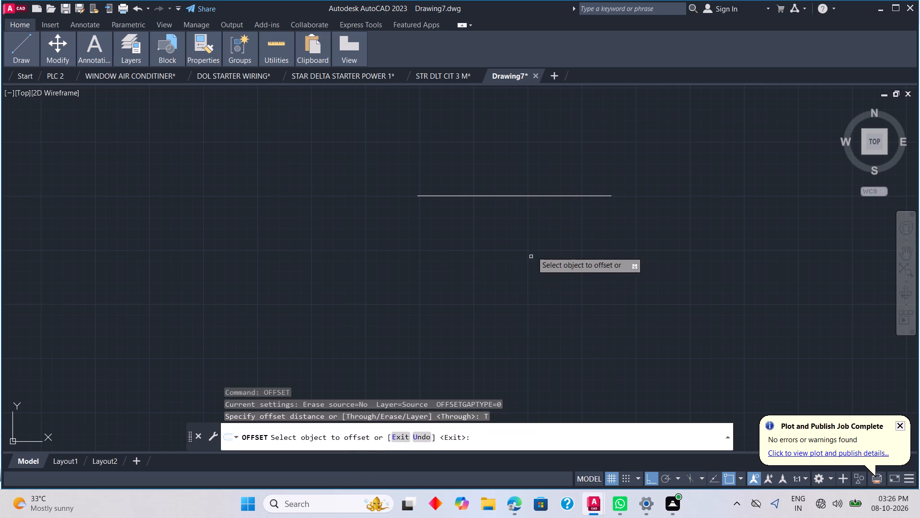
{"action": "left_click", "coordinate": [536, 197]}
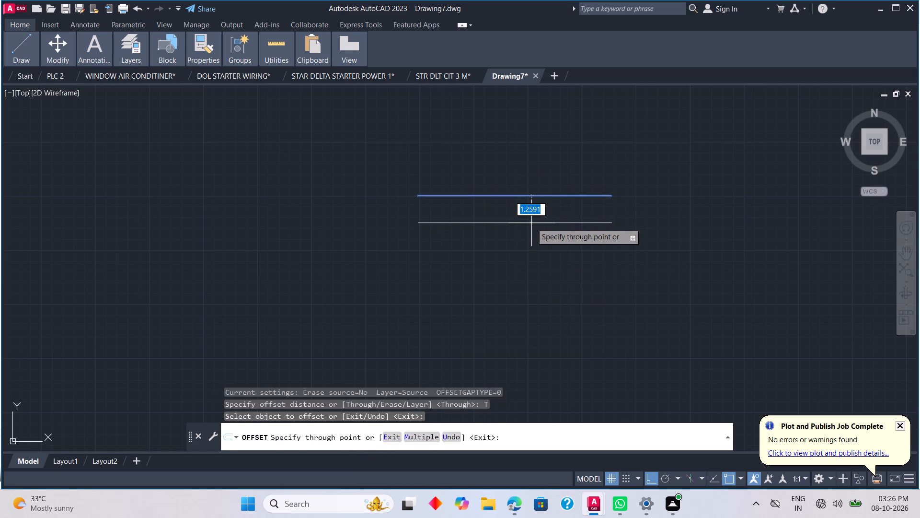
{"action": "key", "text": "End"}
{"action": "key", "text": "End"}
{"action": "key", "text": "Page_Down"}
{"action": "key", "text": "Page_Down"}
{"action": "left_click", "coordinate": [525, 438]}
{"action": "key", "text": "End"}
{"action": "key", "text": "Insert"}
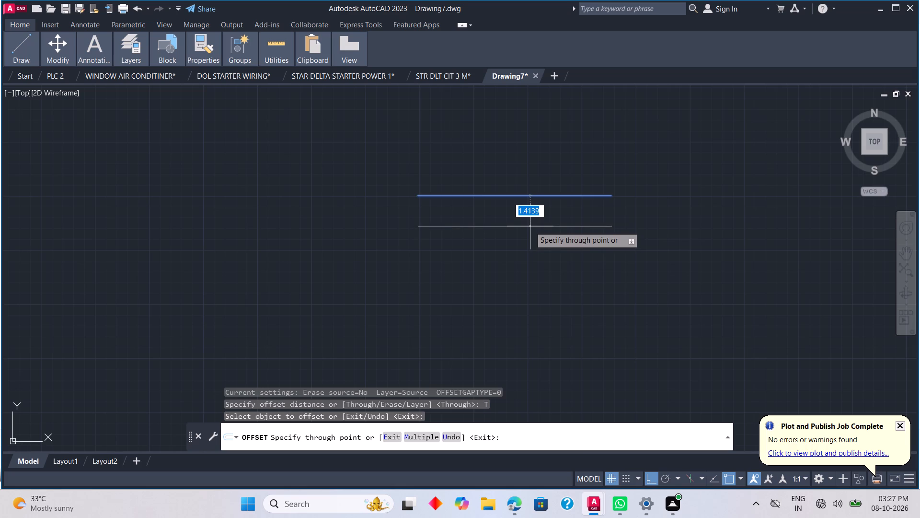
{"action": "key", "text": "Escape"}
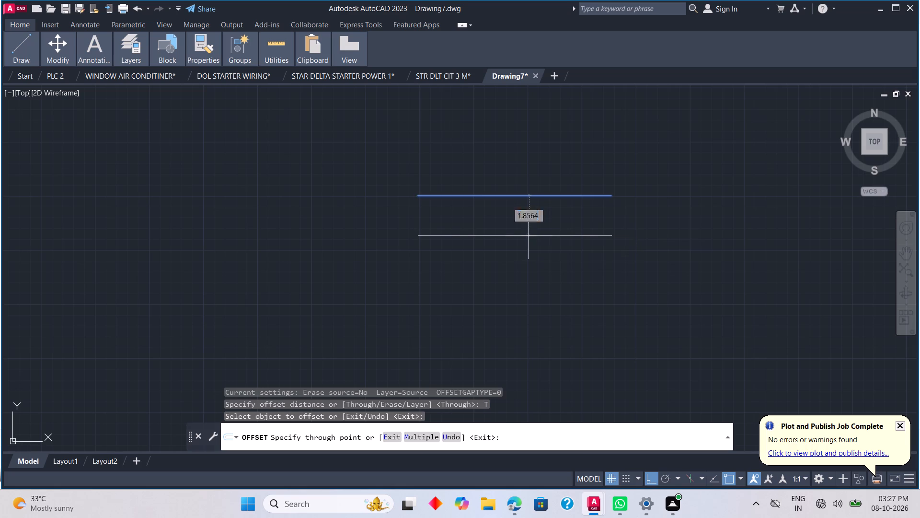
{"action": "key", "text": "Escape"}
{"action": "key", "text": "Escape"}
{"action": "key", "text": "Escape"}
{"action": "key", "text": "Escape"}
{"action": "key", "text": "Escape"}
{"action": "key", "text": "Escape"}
Offset the horizontal line with the Through option to a parallel copy just below it.
{"action": "key", "text": "o"}
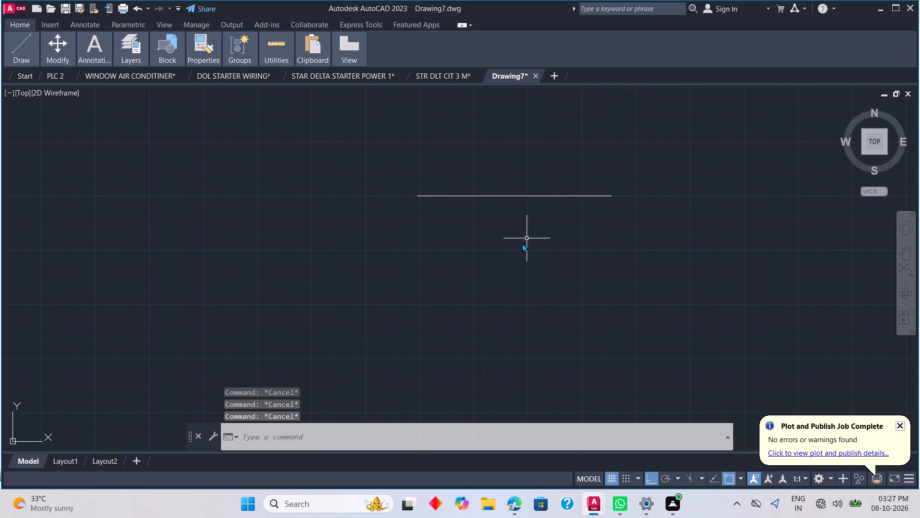
{"action": "type", "text": "F"}
{"action": "key", "text": "space"}
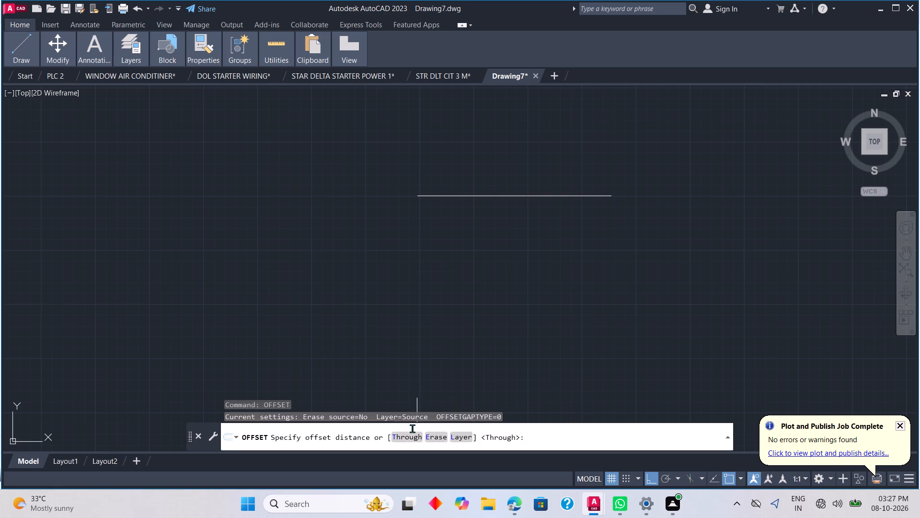
{"action": "left_click", "coordinate": [411, 434]}
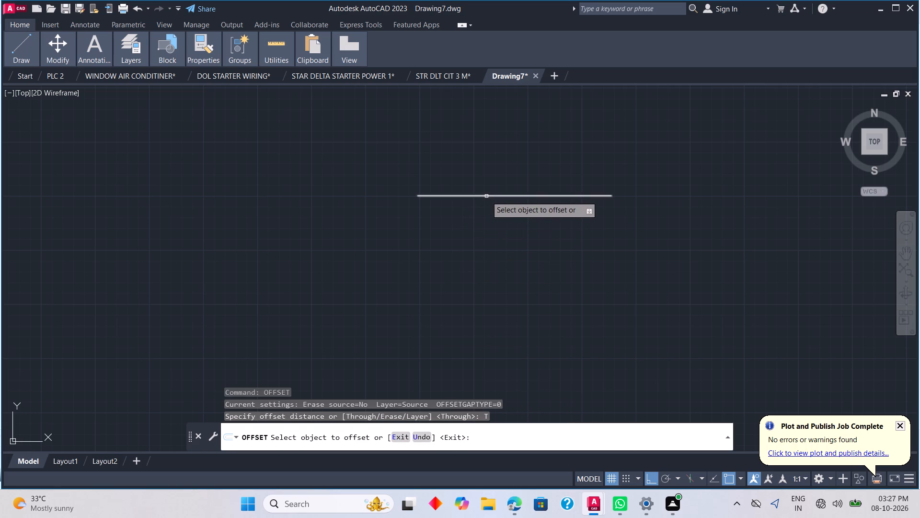
{"action": "left_click", "coordinate": [486, 196]}
{"action": "key", "text": "End"}
{"action": "key", "text": "Insert"}
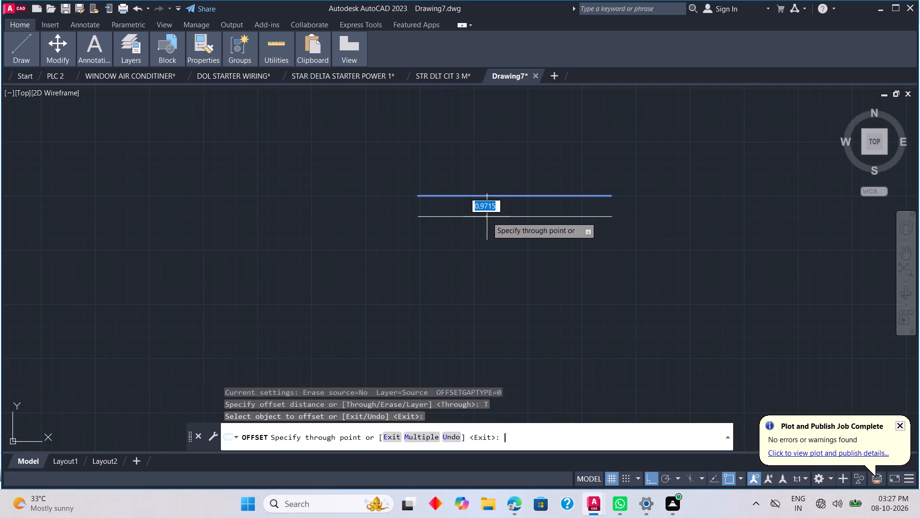
{"action": "key", "text": "End"}
{"action": "key", "text": "End"}
{"action": "key", "text": "Insert"}
{"action": "key", "text": "End"}
{"action": "key", "text": "Insert"}
{"action": "key", "text": "End"}
{"action": "key", "text": "Insert"}
{"action": "key", "text": "End"}
{"action": "key", "text": "Insert"}
{"action": "key", "text": "End"}
{"action": "key", "text": "Insert"}
{"action": "key", "text": "Insert"}
{"action": "key", "text": "End"}
{"action": "key", "text": "End"}
{"action": "key", "text": "End"}
{"action": "key", "text": "Insert"}
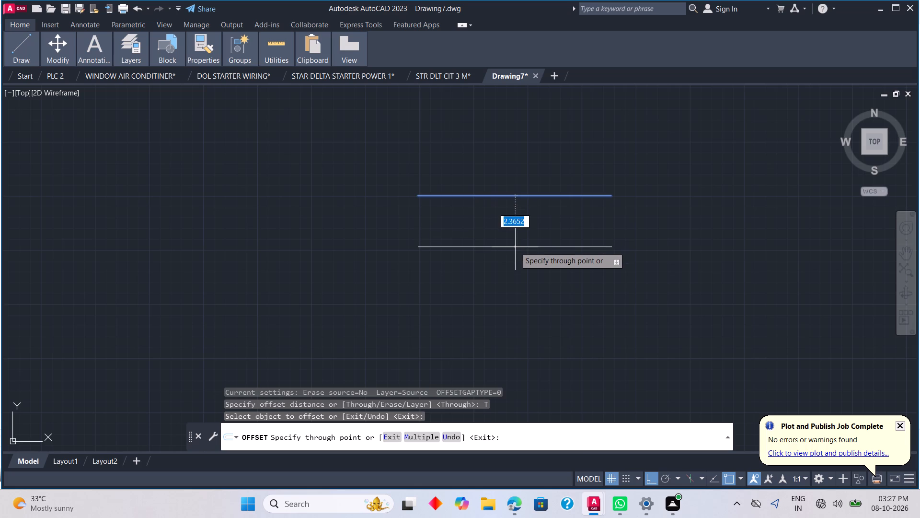
{"action": "key", "text": "t"}
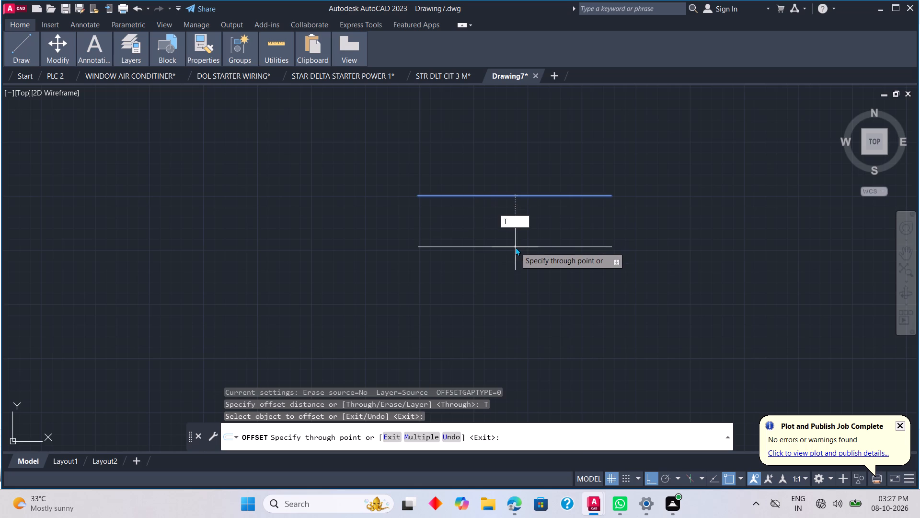
{"action": "key", "text": "BackSpace"}
{"action": "key", "text": "End"}
{"action": "key", "text": "Insert"}
{"action": "key", "text": "End"}
{"action": "key", "text": "Insert"}
{"action": "key", "text": "End"}
{"action": "key", "text": "Insert"}
{"action": "key", "text": "Return"}
{"action": "key", "text": "End"}
{"action": "key", "text": "Insert"}
{"action": "key", "text": "Return"}
{"action": "left_click", "coordinate": [668, 198]}
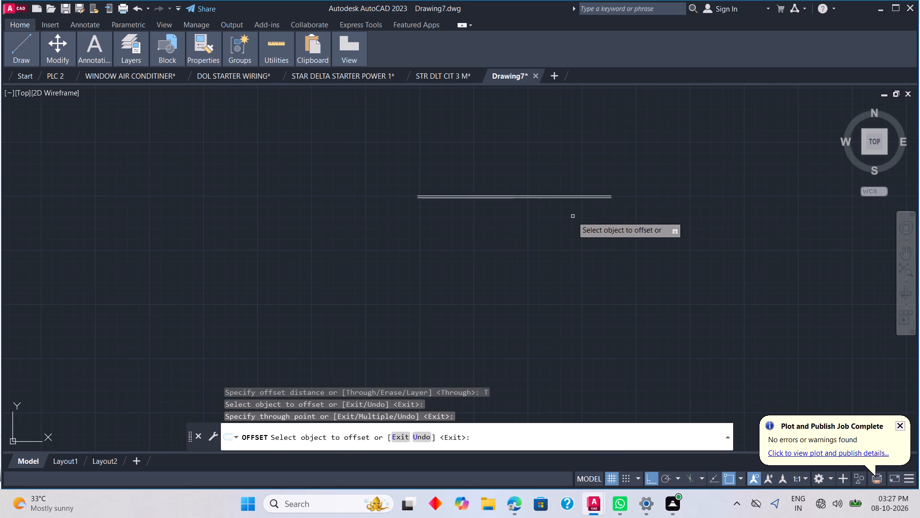
Offset the top line about 1.15 units downward, and offset that copy down again by a similar spacing.
{"action": "scroll", "coordinate": [562, 188], "scroll_direction": "up", "scroll_amount": 3}
{"action": "scroll", "coordinate": [508, 211], "scroll_direction": "down", "scroll_amount": 3}
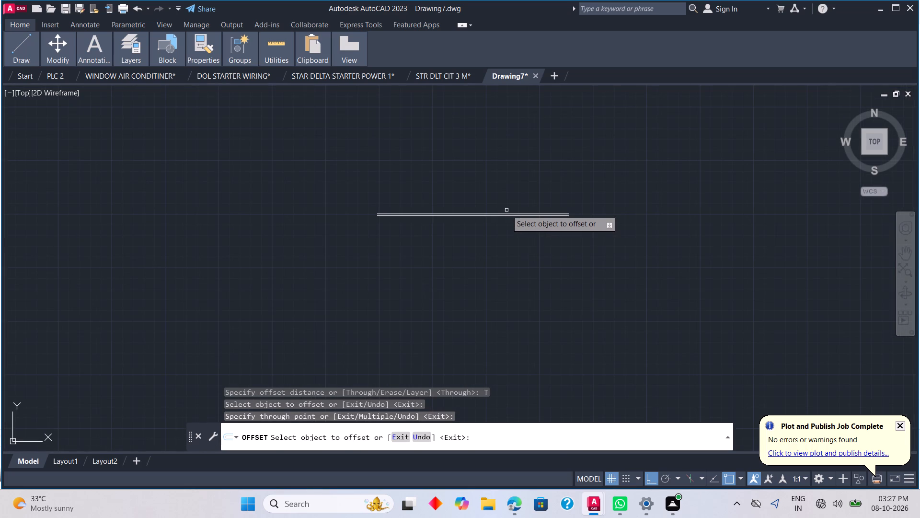
{"action": "left_click", "coordinate": [506, 212]}
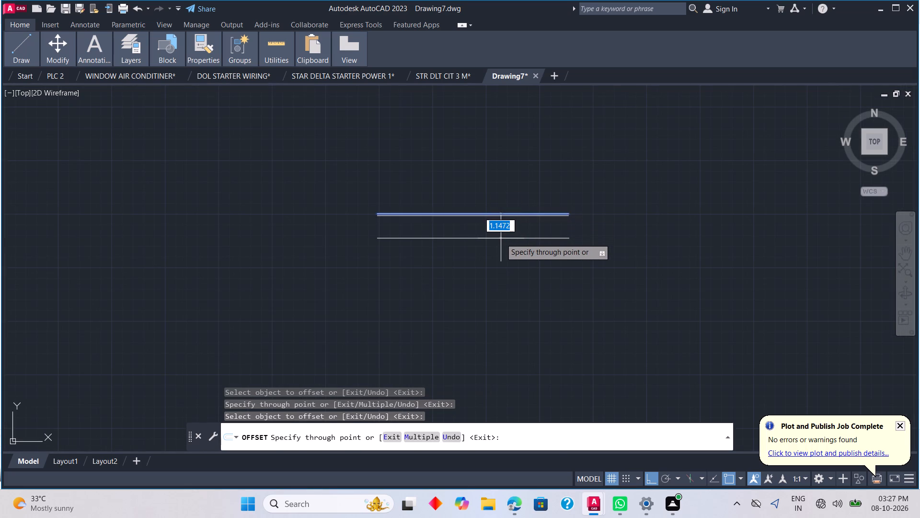
{"action": "left_click", "coordinate": [501, 238]}
{"action": "left_click", "coordinate": [499, 238]}
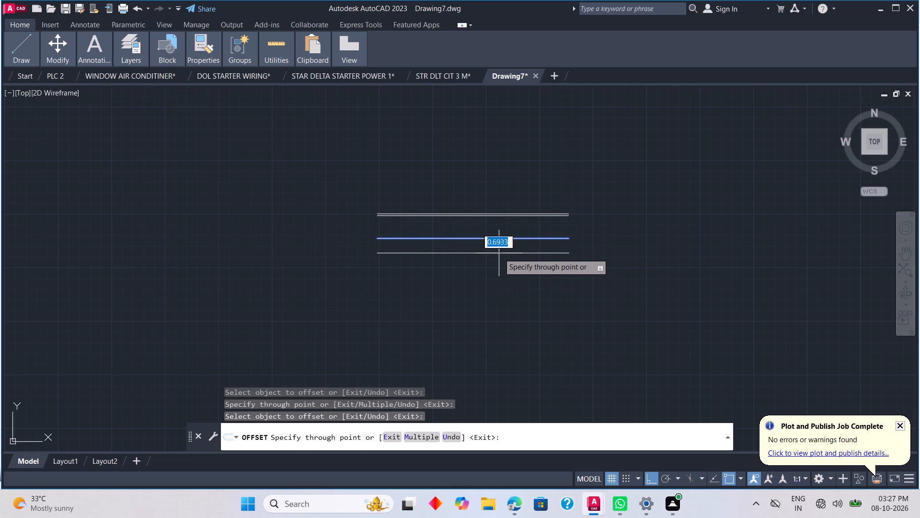
{"action": "left_click", "coordinate": [501, 263]}
{"action": "scroll", "coordinate": [511, 214], "scroll_direction": "up", "scroll_amount": 2}
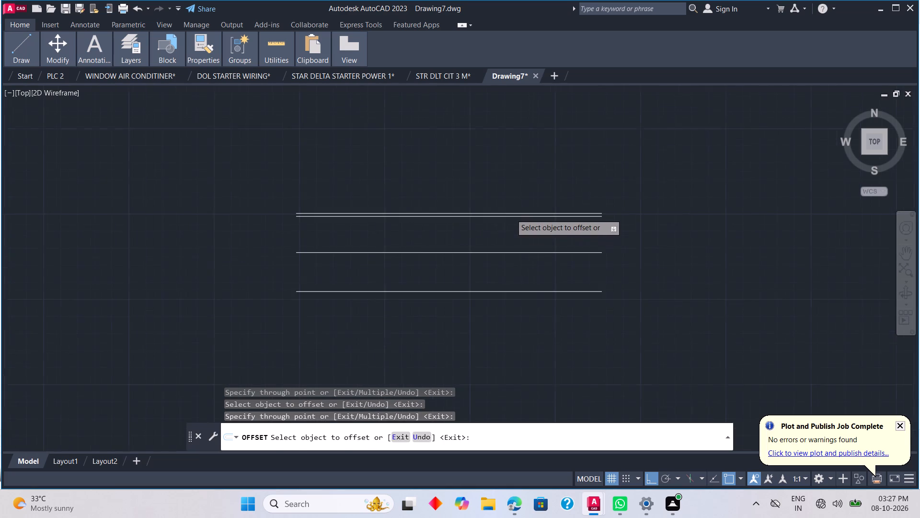
{"action": "scroll", "coordinate": [511, 214], "scroll_direction": "up", "scroll_amount": 1}
{"action": "scroll", "coordinate": [511, 214], "scroll_direction": "down", "scroll_amount": 8}
{"action": "scroll", "coordinate": [511, 214], "scroll_direction": "up", "scroll_amount": 2}
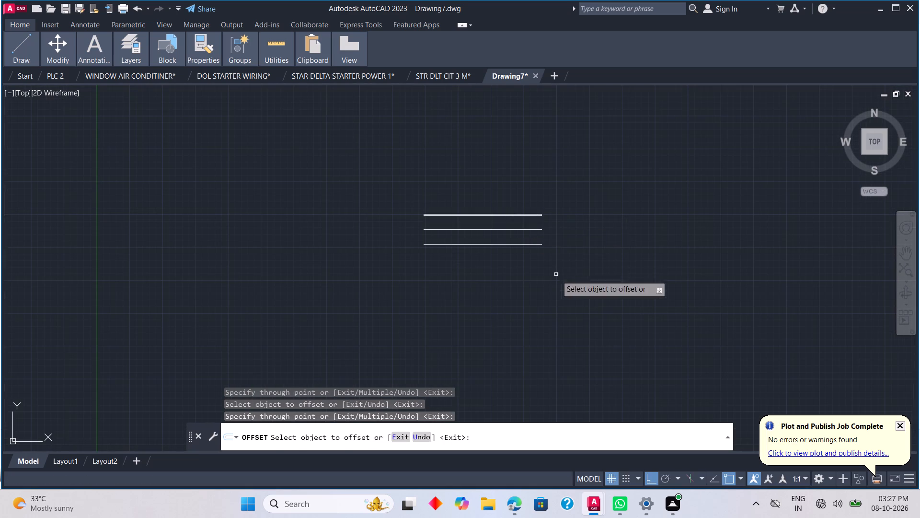
{"action": "left_click", "coordinate": [587, 294]}
{"action": "key", "text": "Escape"}
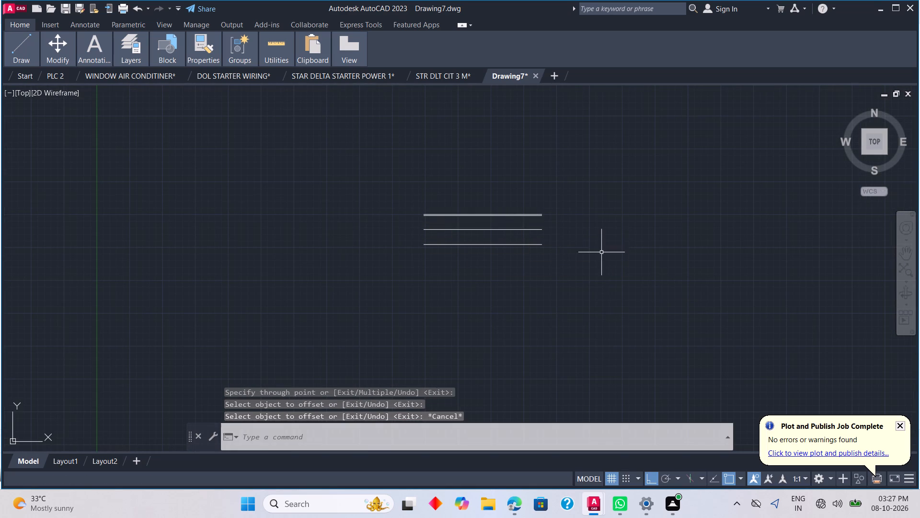
Erase all the parallel horizontal lines drawn so far, leaving the drawing empty.
{"action": "left_click_drag", "start_coordinate": [602, 253], "coordinate": [350, 174]}
{"action": "left_click_drag", "start_coordinate": [339, 200], "coordinate": [340, 208]}
{"action": "key", "text": "Delete"}
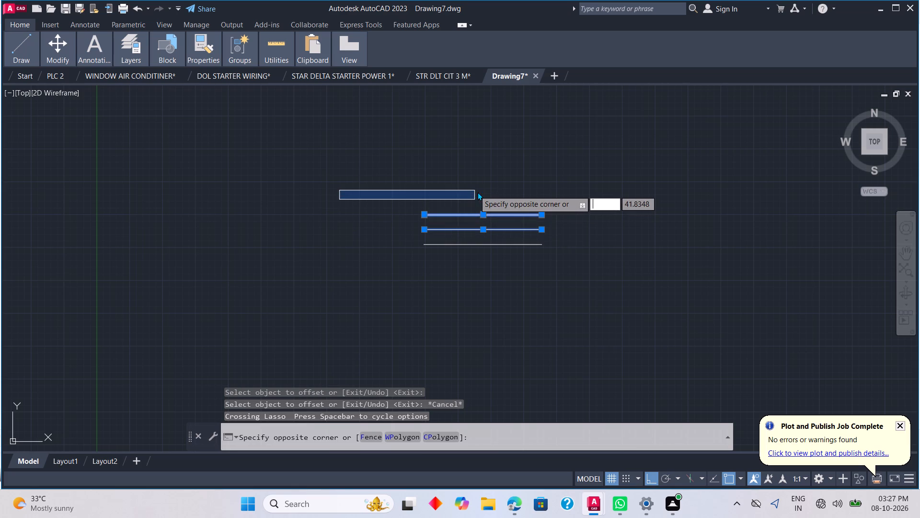
{"action": "key", "text": "Delete"}
{"action": "left_click", "coordinate": [277, 176]}
{"action": "key", "text": "Delete"}
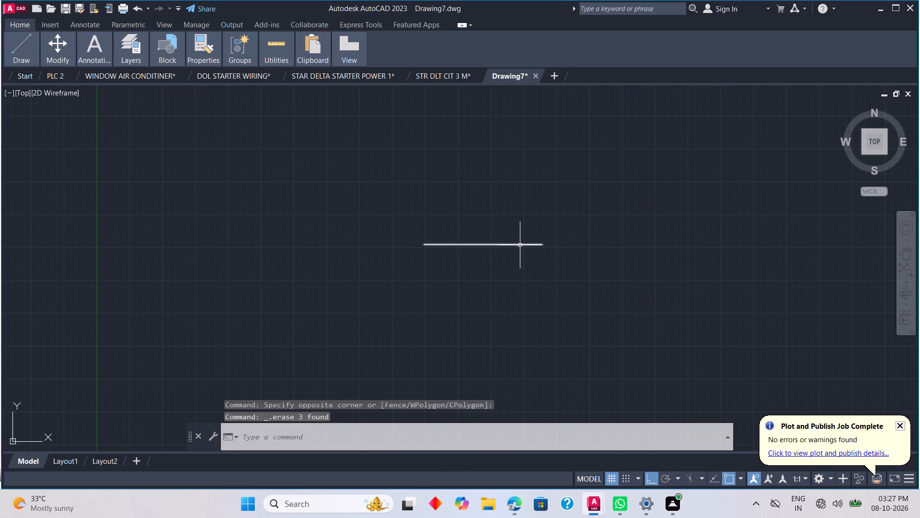
{"action": "scroll", "coordinate": [466, 243], "scroll_direction": "up", "scroll_amount": 1}
{"action": "scroll", "coordinate": [467, 260], "scroll_direction": "down", "scroll_amount": 4}
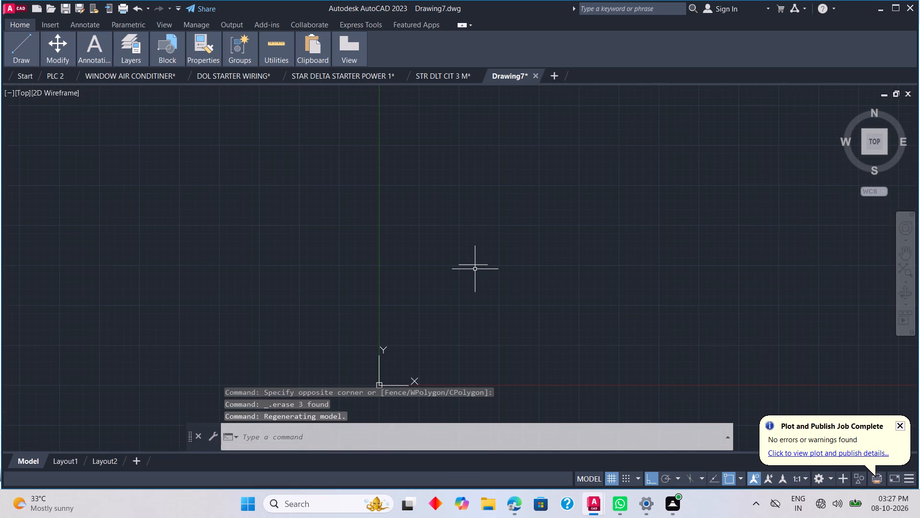
{"action": "left_click", "coordinate": [475, 263]}
{"action": "key", "text": "Delete"}
{"action": "left_click", "coordinate": [476, 259]}
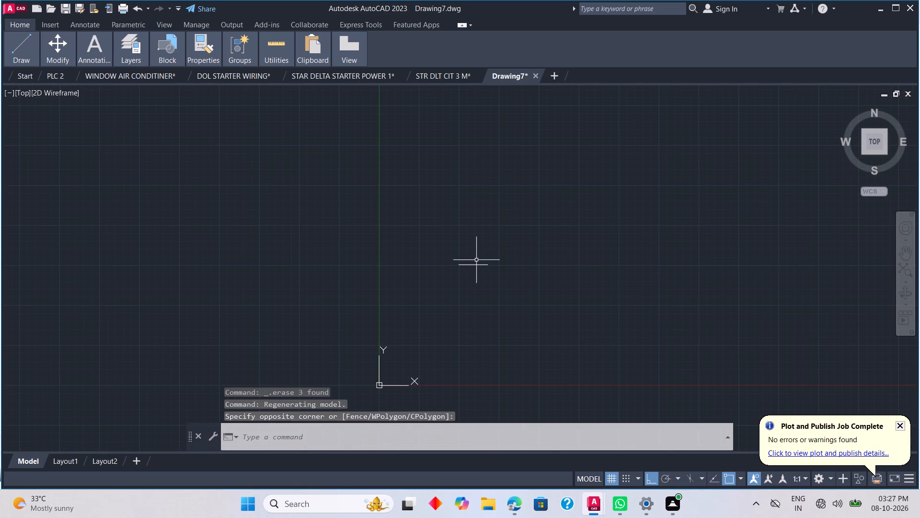
{"action": "left_click", "coordinate": [476, 264]}
{"action": "key", "text": "Delete"}
Draw a new, much longer single horizontal line with Ortho on, in an empty area away from the origin.
{"action": "middle_click_drag", "start_coordinate": [550, 201], "coordinate": [500, 286]}
{"action": "middle_click_drag", "start_coordinate": [474, 308], "coordinate": [468, 314]}
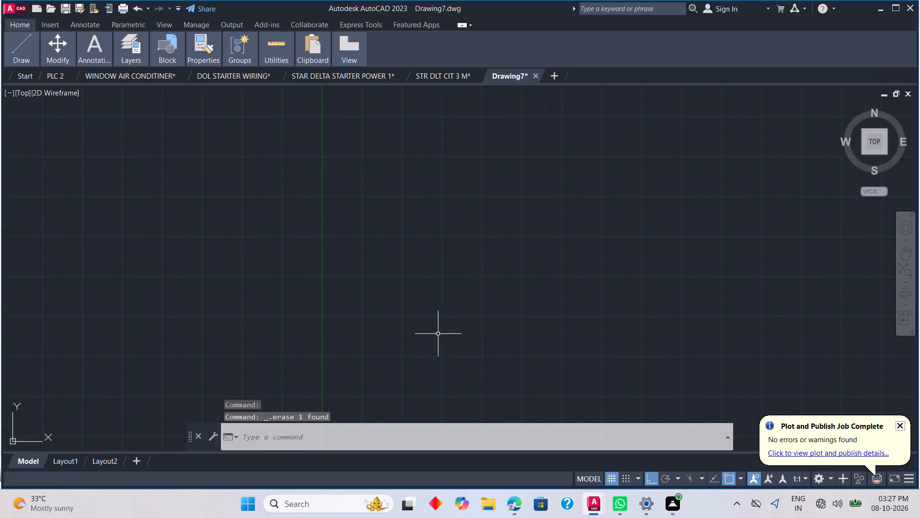
{"action": "middle_click_drag", "start_coordinate": [665, 137], "coordinate": [551, 210]}
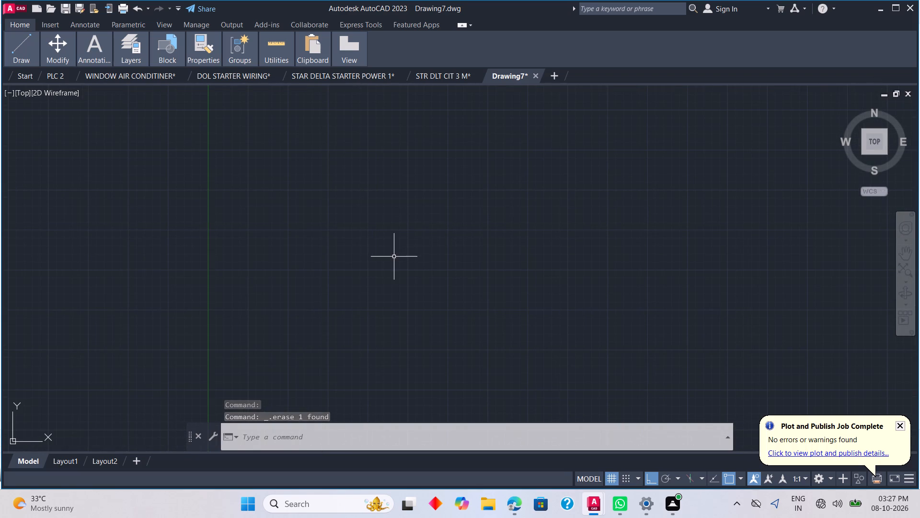
{"action": "scroll", "coordinate": [561, 178], "scroll_direction": "down", "scroll_amount": 1}
{"action": "middle_click_drag", "start_coordinate": [556, 174], "coordinate": [150, 245]}
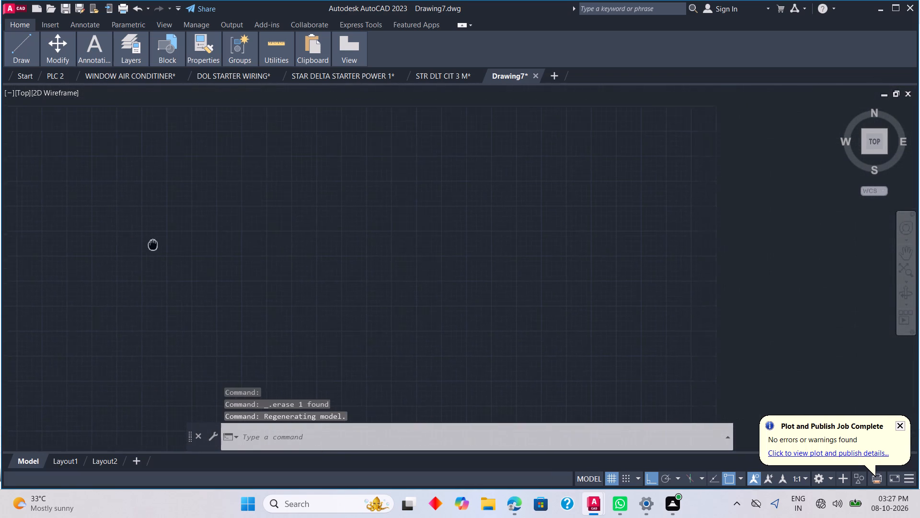
{"action": "middle_click_drag", "start_coordinate": [150, 245], "coordinate": [107, 245]}
{"action": "type", "text": "L"}
{"action": "key", "text": "space"}
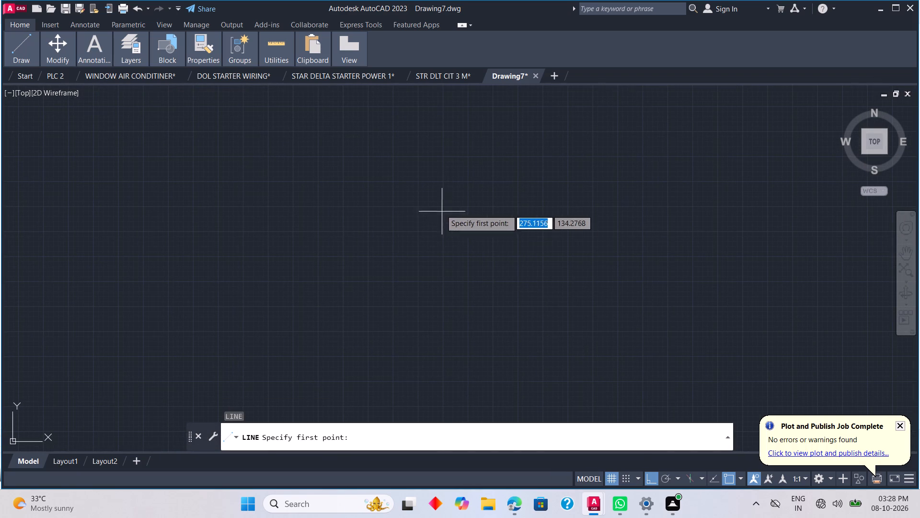
{"action": "left_click", "coordinate": [393, 157]}
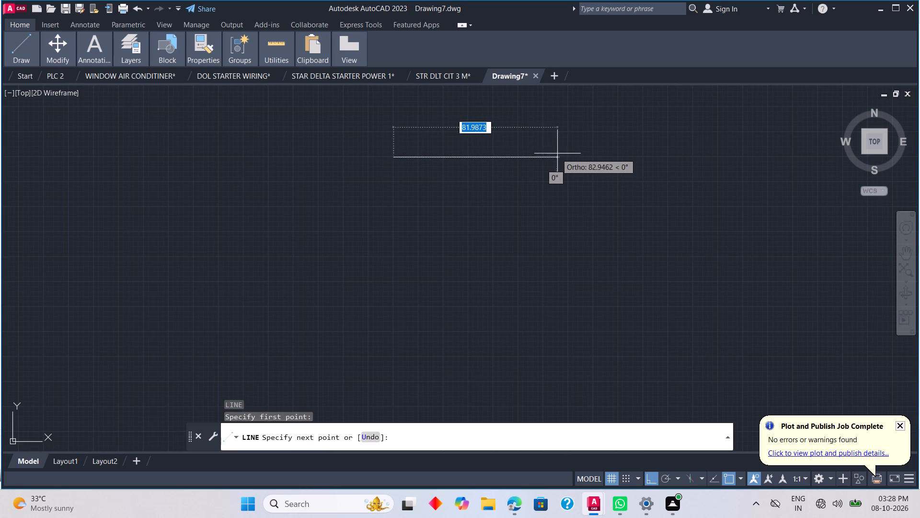
{"action": "left_click", "coordinate": [516, 162]}
{"action": "key", "text": "Escape"}
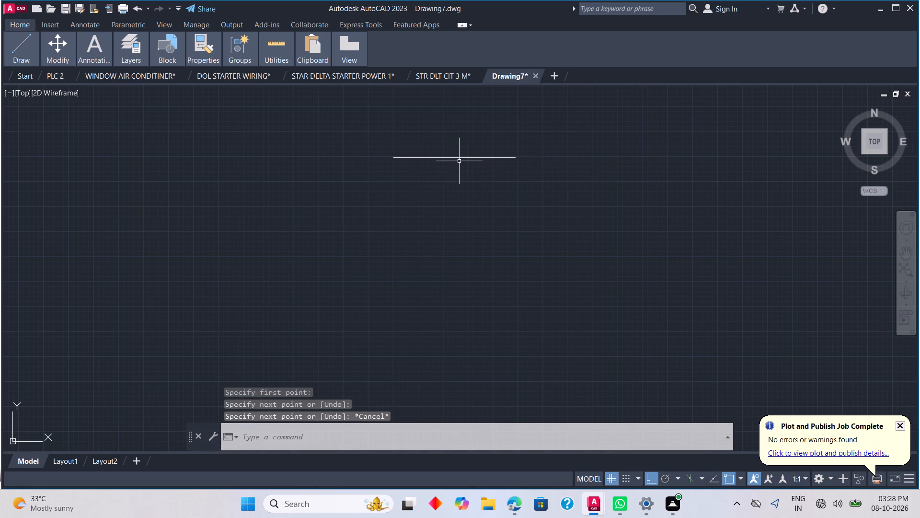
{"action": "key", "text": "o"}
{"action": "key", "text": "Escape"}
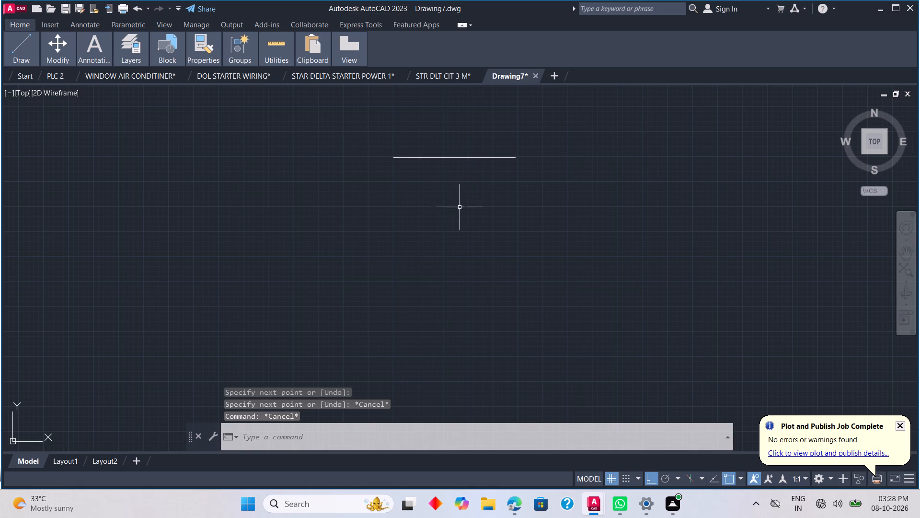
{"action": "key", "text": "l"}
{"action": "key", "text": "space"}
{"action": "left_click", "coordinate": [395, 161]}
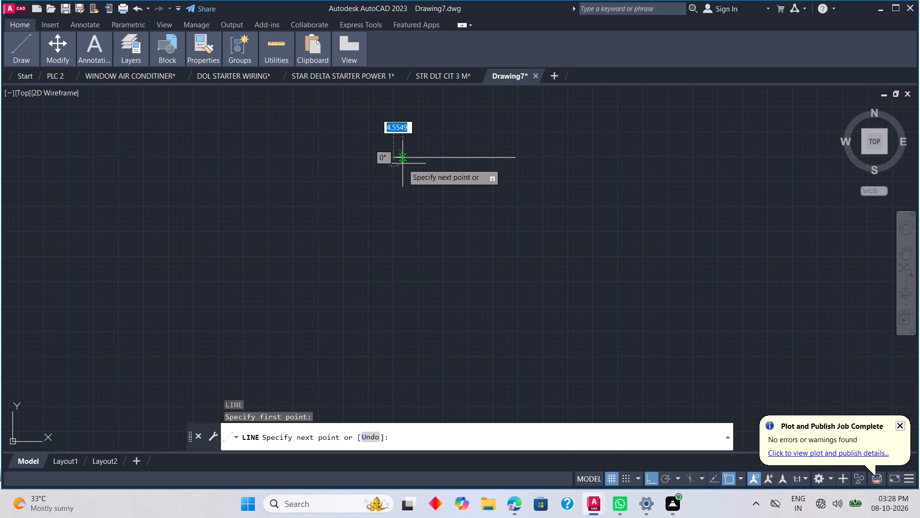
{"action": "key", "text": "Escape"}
Enable the Midpoint and Insertion object snaps in addition to those already active.
{"action": "type", "text": "L"}
{"action": "key", "text": "space"}
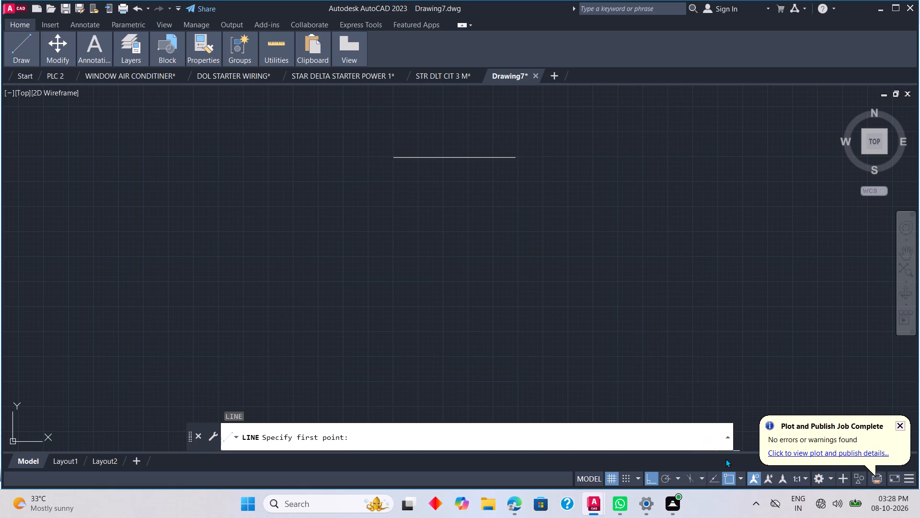
{"action": "left_click", "coordinate": [738, 475]}
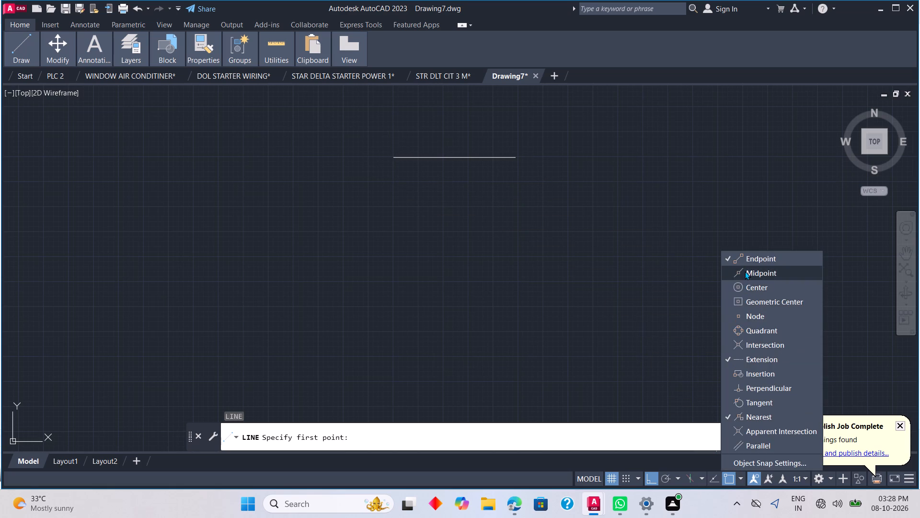
{"action": "left_click", "coordinate": [745, 271]}
{"action": "left_click", "coordinate": [780, 375]}
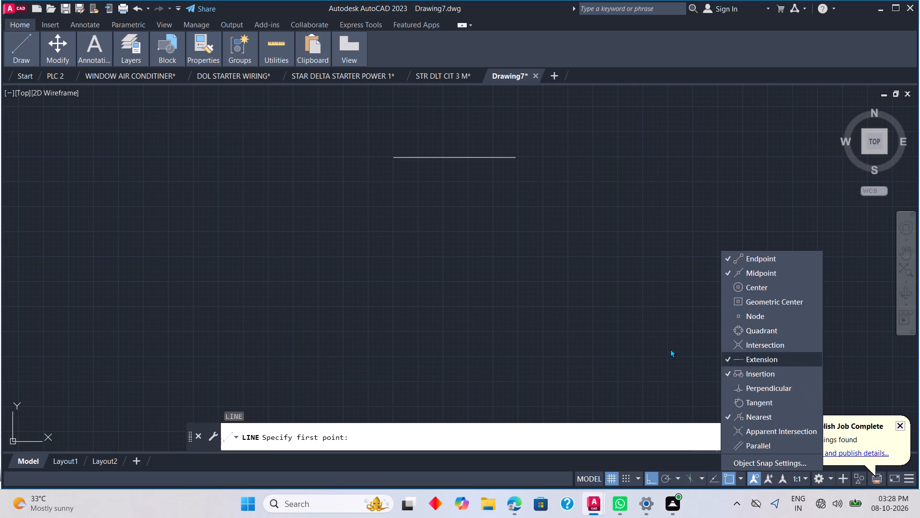
{"action": "left_click", "coordinate": [501, 301]}
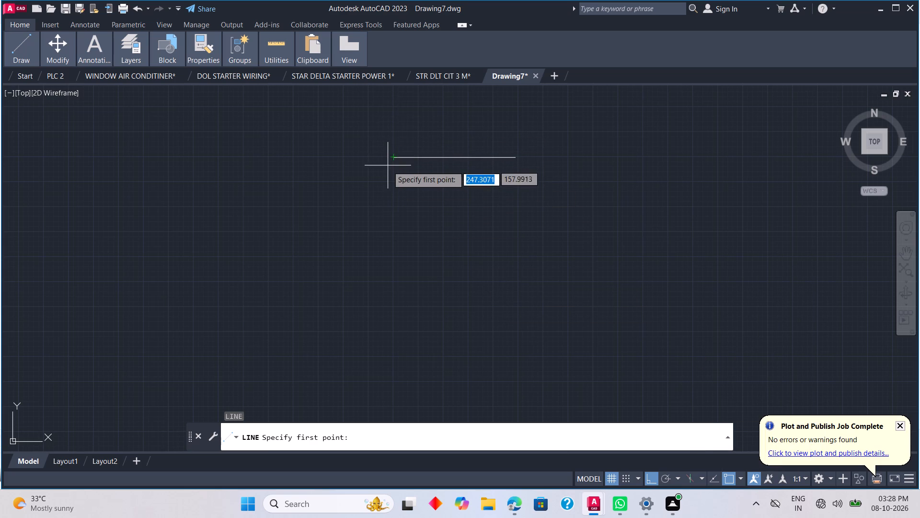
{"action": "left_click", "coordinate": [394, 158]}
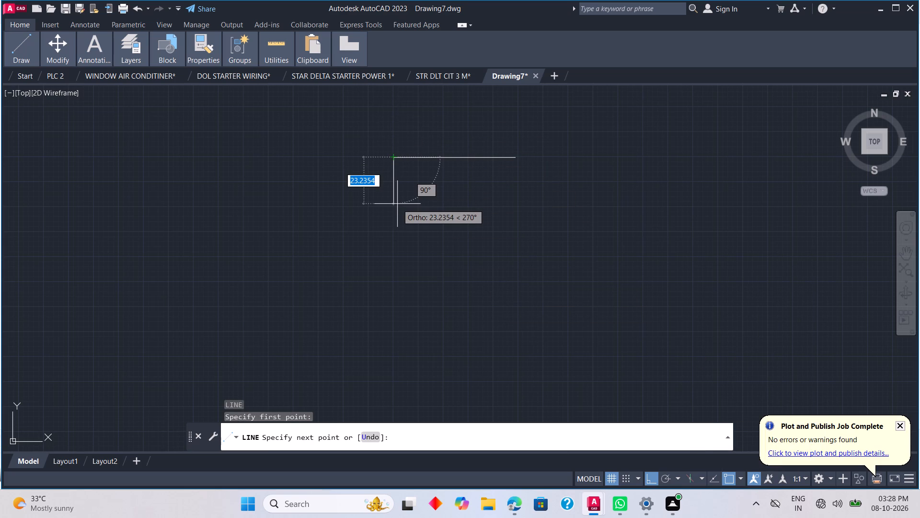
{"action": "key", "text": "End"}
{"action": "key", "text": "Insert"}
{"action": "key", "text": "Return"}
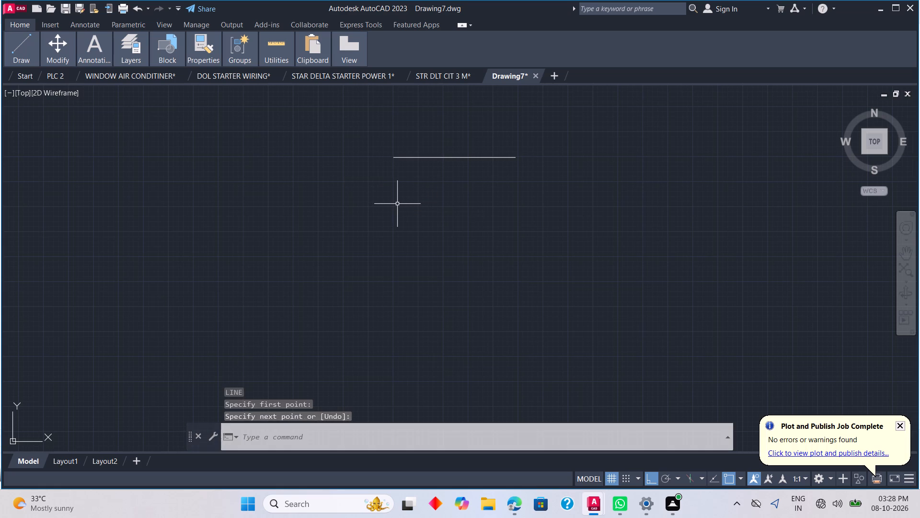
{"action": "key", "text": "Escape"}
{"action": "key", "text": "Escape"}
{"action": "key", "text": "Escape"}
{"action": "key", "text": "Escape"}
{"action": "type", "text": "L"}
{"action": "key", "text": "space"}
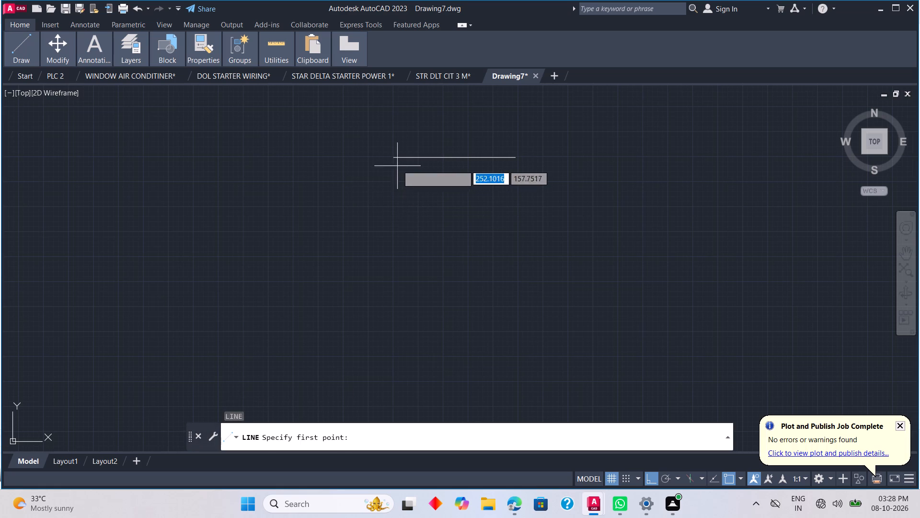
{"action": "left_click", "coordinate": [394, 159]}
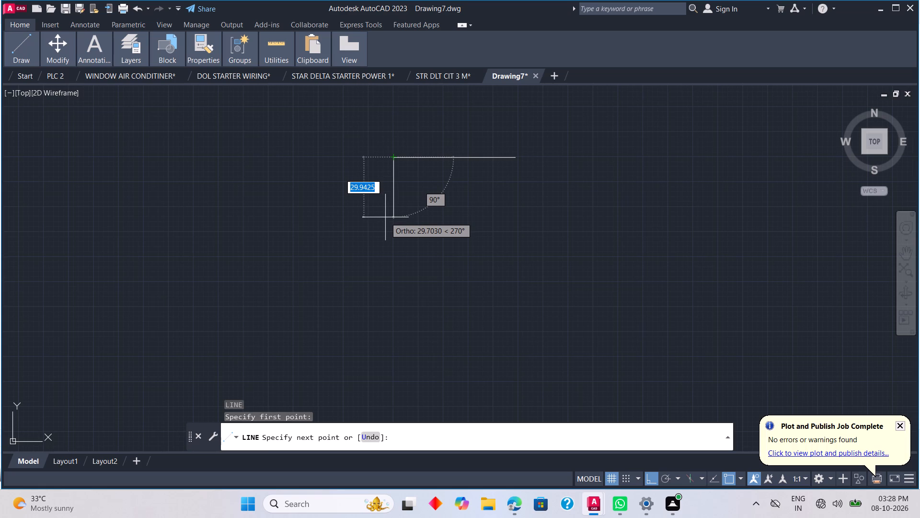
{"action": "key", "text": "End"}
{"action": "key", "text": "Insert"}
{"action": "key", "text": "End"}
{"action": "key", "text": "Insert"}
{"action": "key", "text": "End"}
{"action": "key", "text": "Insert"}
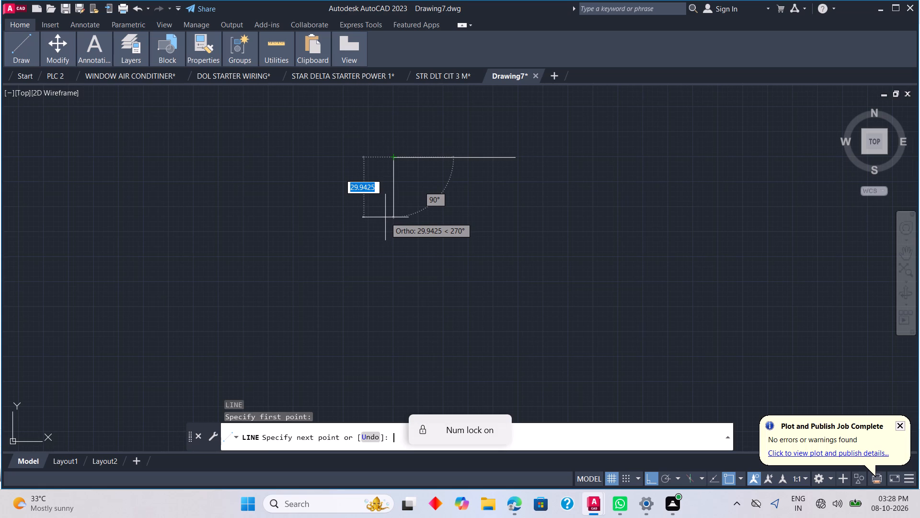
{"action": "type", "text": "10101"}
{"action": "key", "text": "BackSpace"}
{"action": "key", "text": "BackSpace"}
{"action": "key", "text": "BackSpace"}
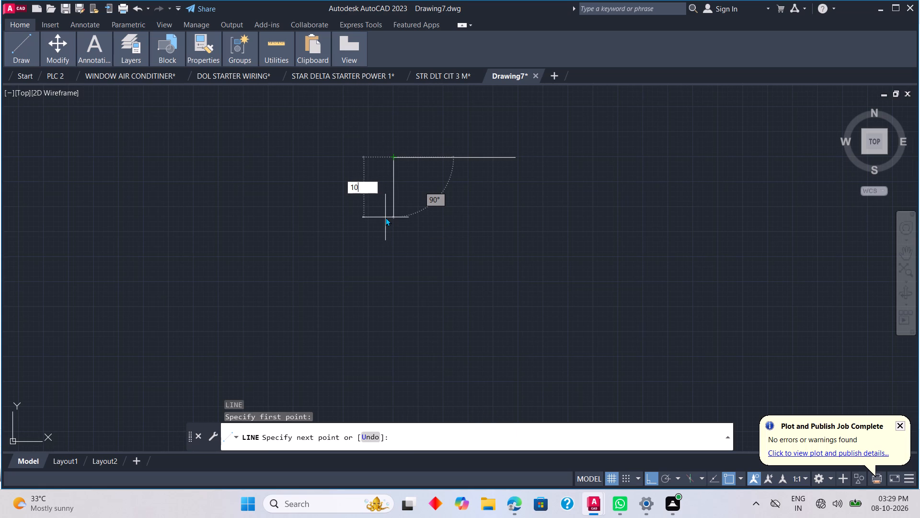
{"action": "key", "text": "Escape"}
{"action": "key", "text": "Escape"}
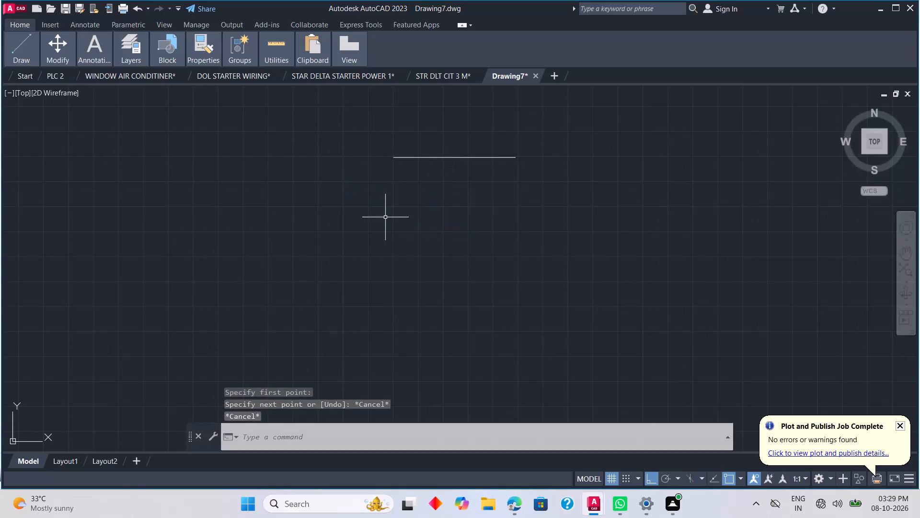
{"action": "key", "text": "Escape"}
Offset the horizontal line 10 units downward with the Through option, and offset that copy another 10 units downward.
{"action": "type", "text": "OF"}
{"action": "key", "text": "space"}
{"action": "left_click", "coordinate": [400, 441]}
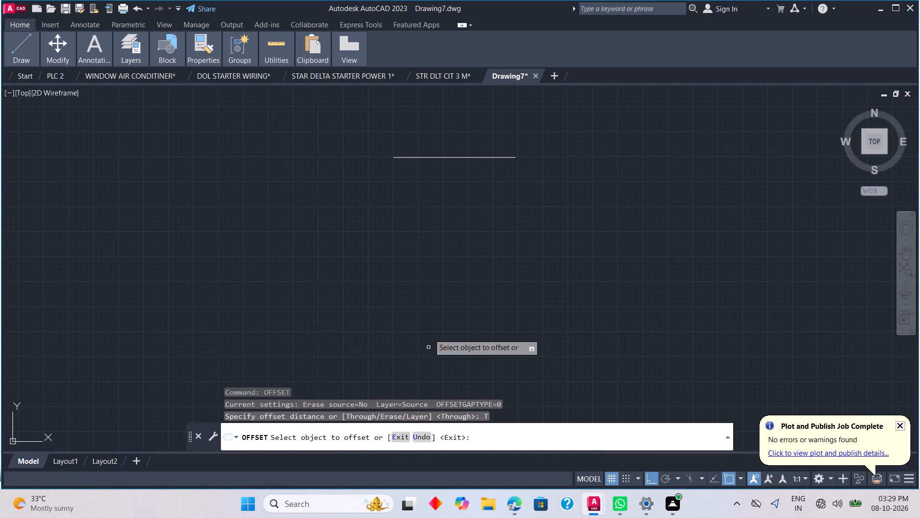
{"action": "left_click", "coordinate": [454, 159]}
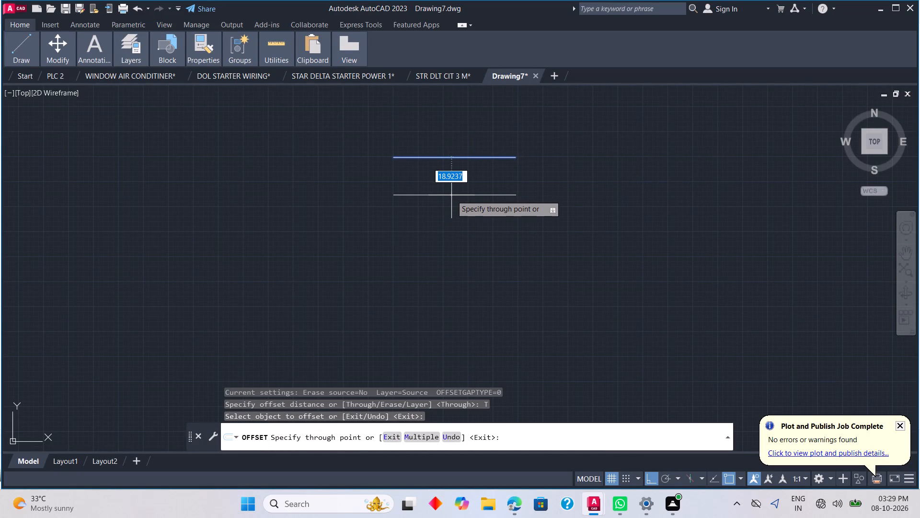
{"action": "type", "text": "10"}
{"action": "key", "text": "Return"}
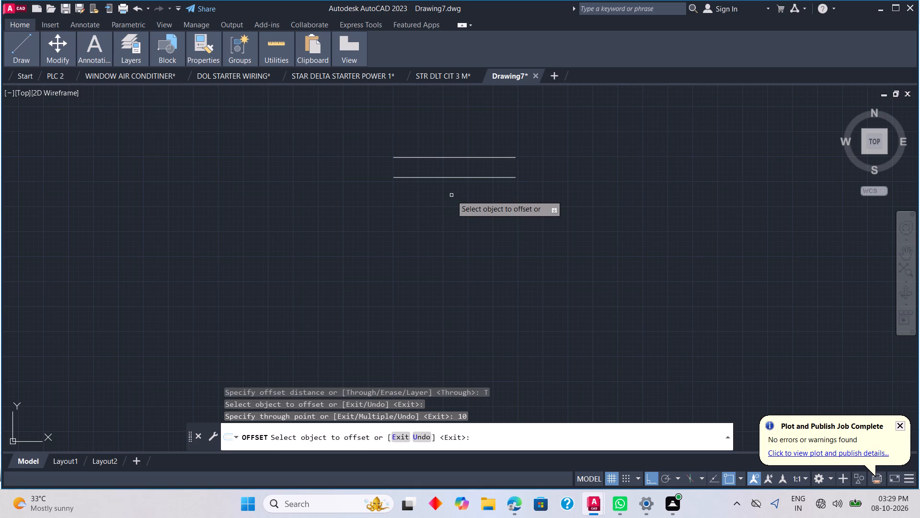
{"action": "left_click", "coordinate": [460, 177]}
{"action": "type", "text": "10"}
{"action": "key", "text": "Return"}
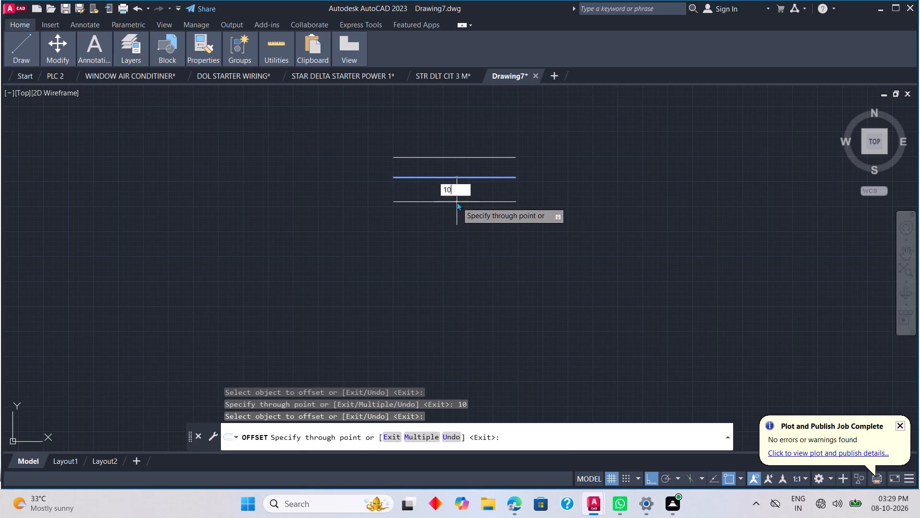
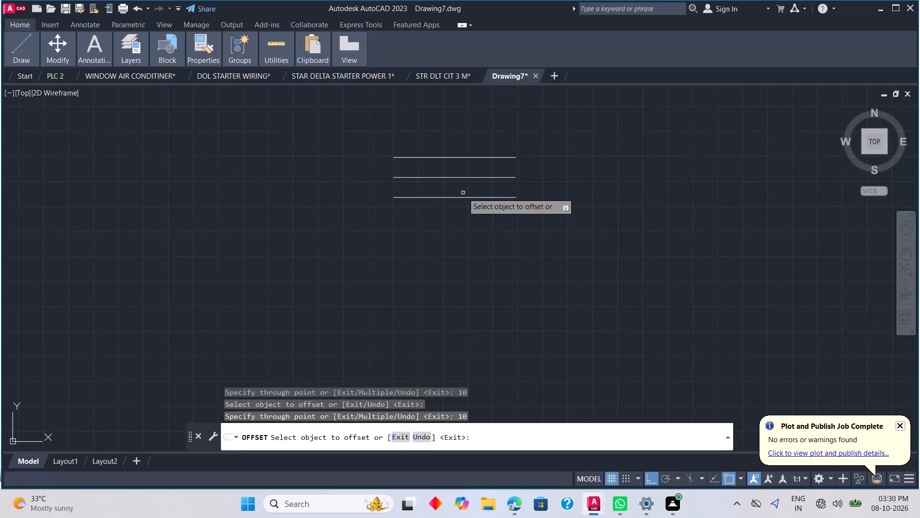
Draw a vertical line about 40 units long downward from the lowest horizontal supply line, left of its middle.
{"action": "type", "text": "L"}
{"action": "key", "text": "space"}
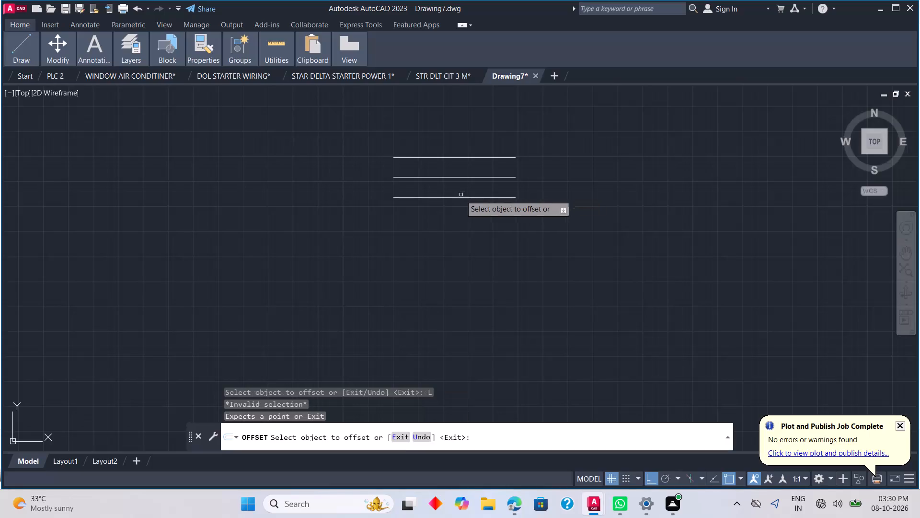
{"action": "key", "text": "Escape"}
{"action": "type", "text": "L"}
{"action": "key", "text": "space"}
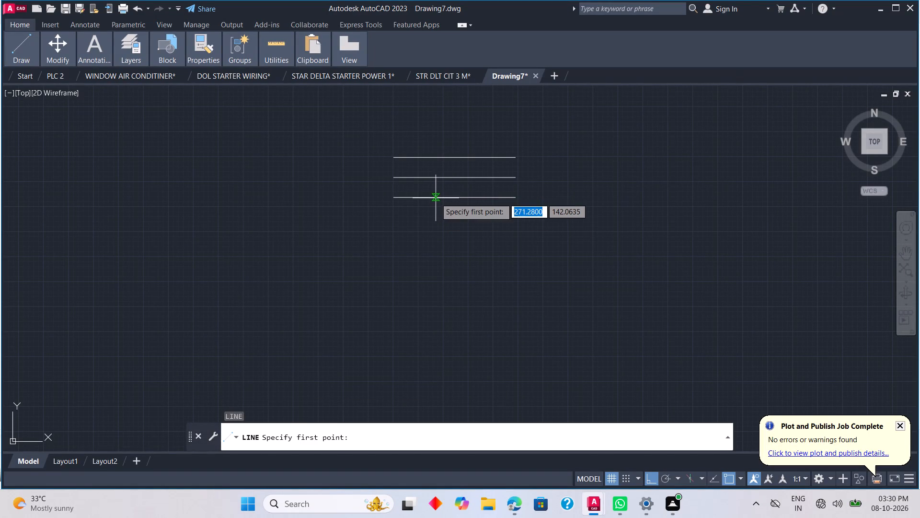
{"action": "left_click", "coordinate": [436, 199]}
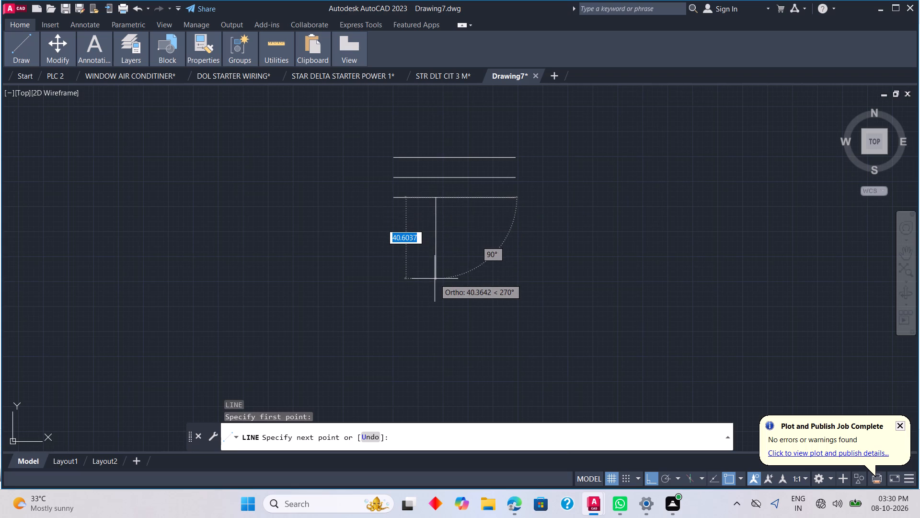
{"action": "left_click", "coordinate": [435, 279]}
{"action": "key", "text": "Escape"}
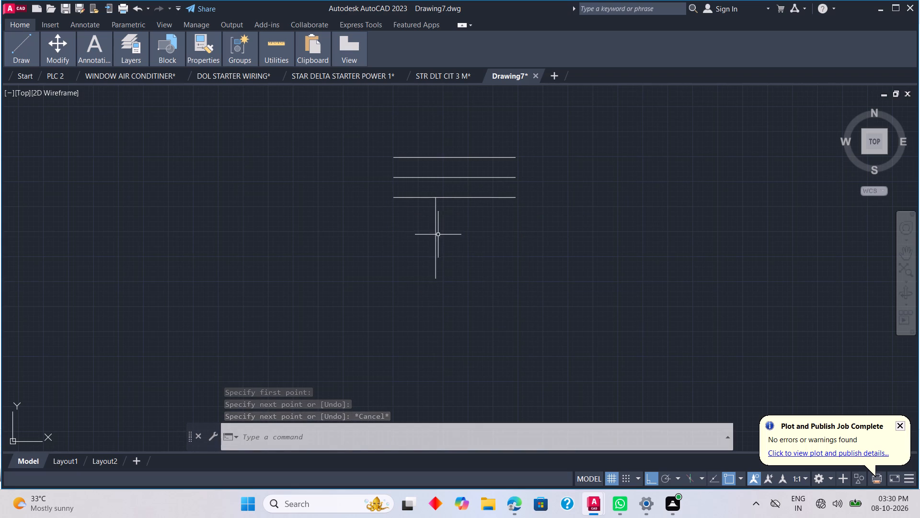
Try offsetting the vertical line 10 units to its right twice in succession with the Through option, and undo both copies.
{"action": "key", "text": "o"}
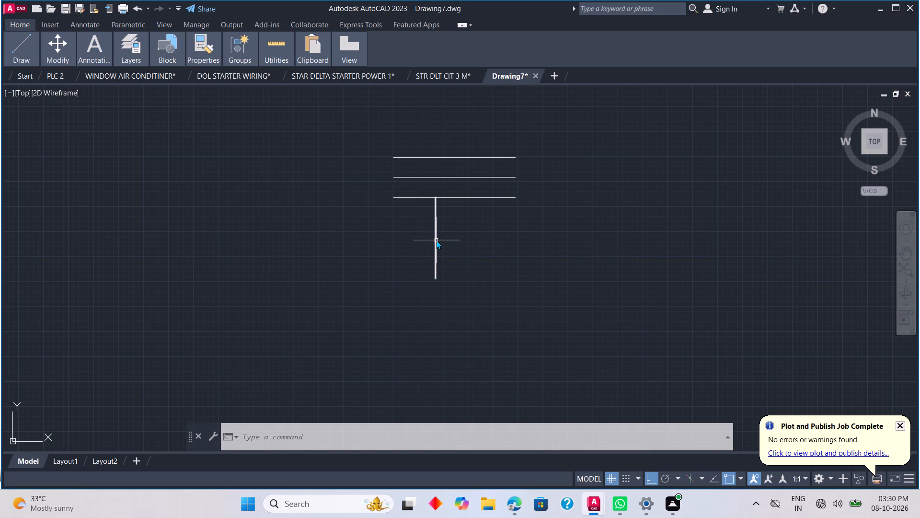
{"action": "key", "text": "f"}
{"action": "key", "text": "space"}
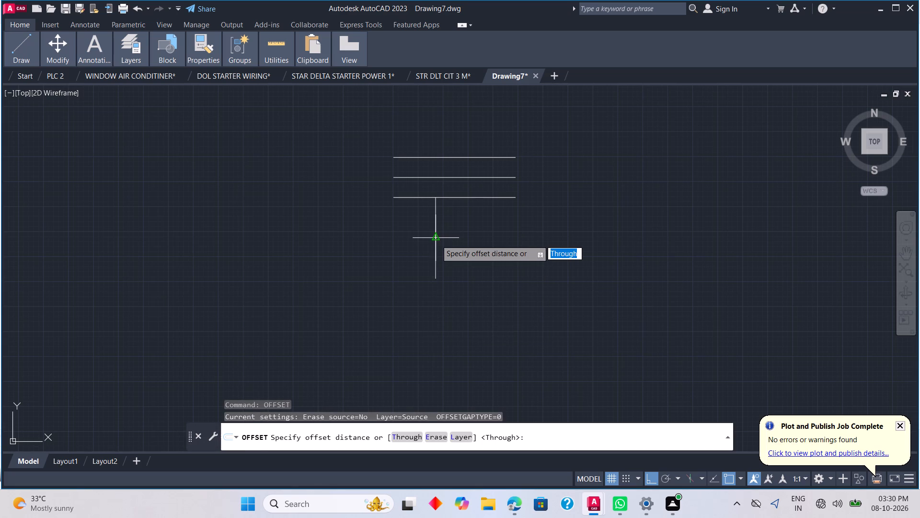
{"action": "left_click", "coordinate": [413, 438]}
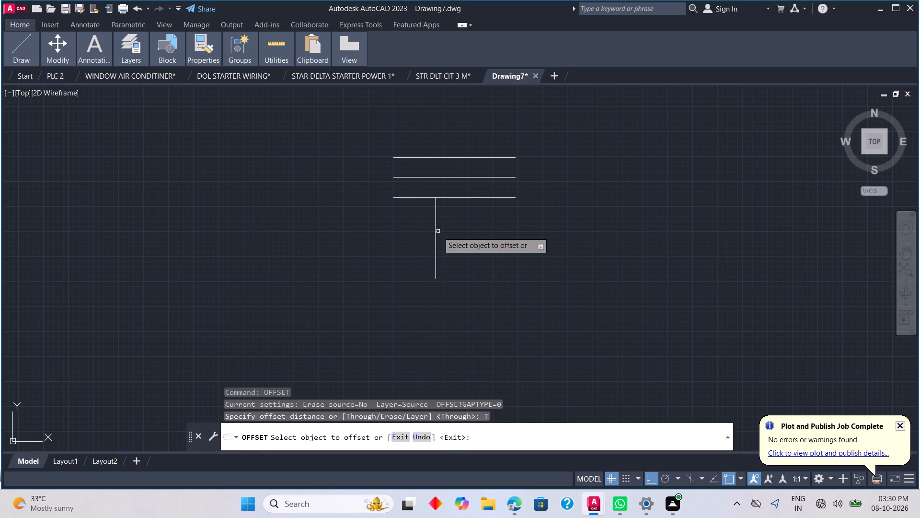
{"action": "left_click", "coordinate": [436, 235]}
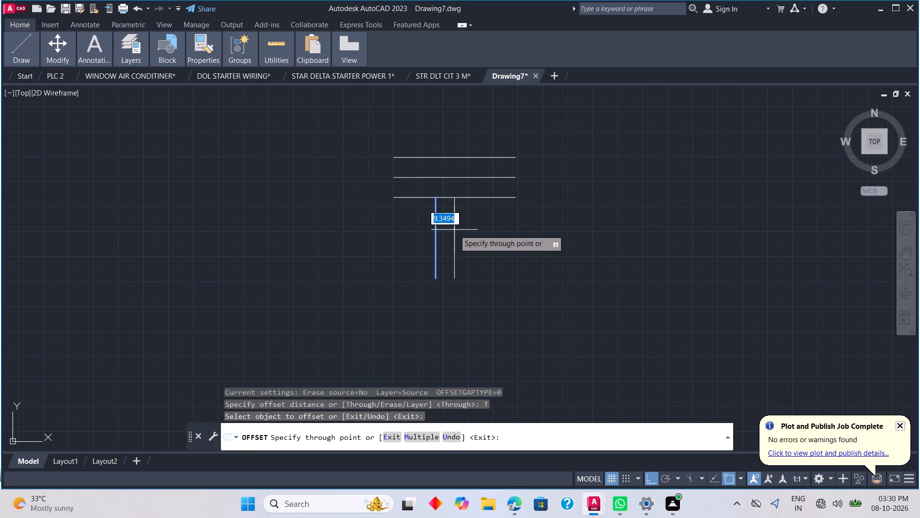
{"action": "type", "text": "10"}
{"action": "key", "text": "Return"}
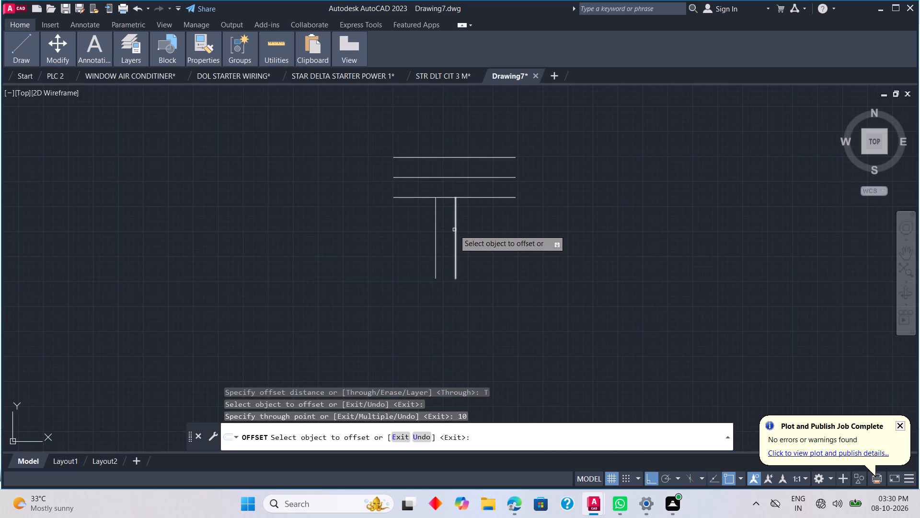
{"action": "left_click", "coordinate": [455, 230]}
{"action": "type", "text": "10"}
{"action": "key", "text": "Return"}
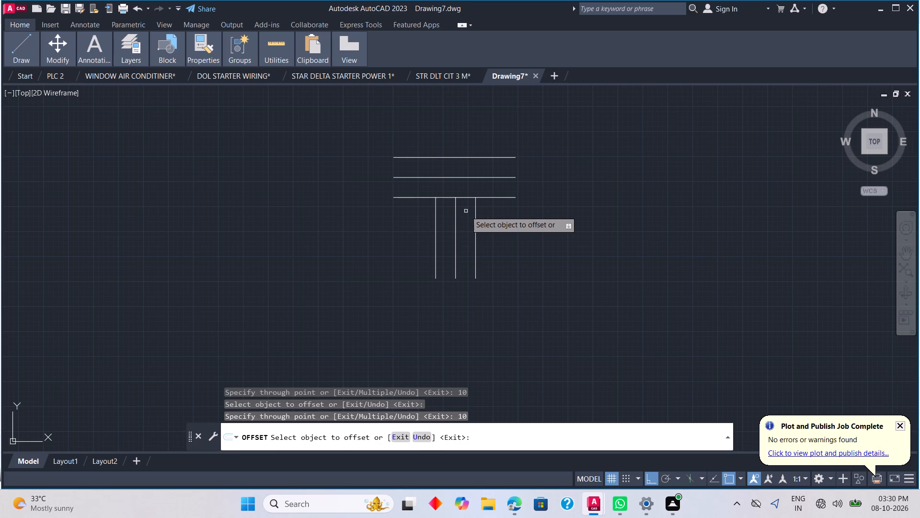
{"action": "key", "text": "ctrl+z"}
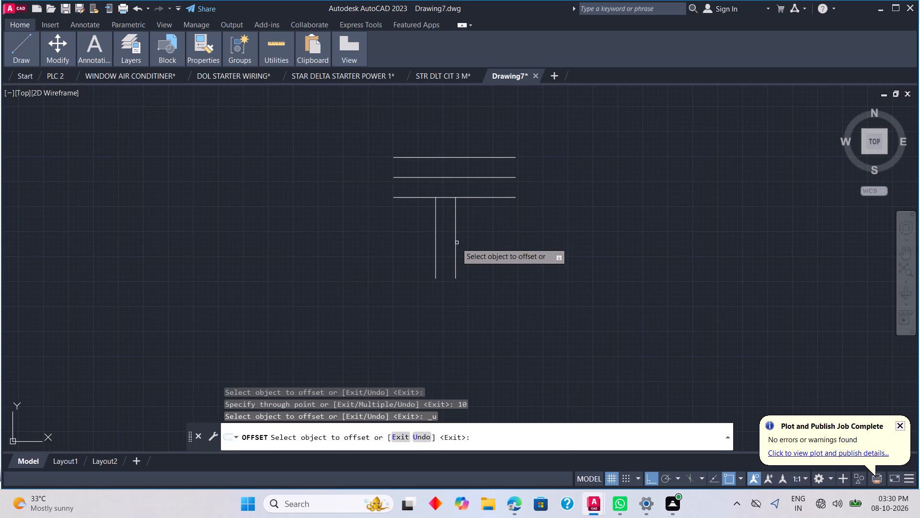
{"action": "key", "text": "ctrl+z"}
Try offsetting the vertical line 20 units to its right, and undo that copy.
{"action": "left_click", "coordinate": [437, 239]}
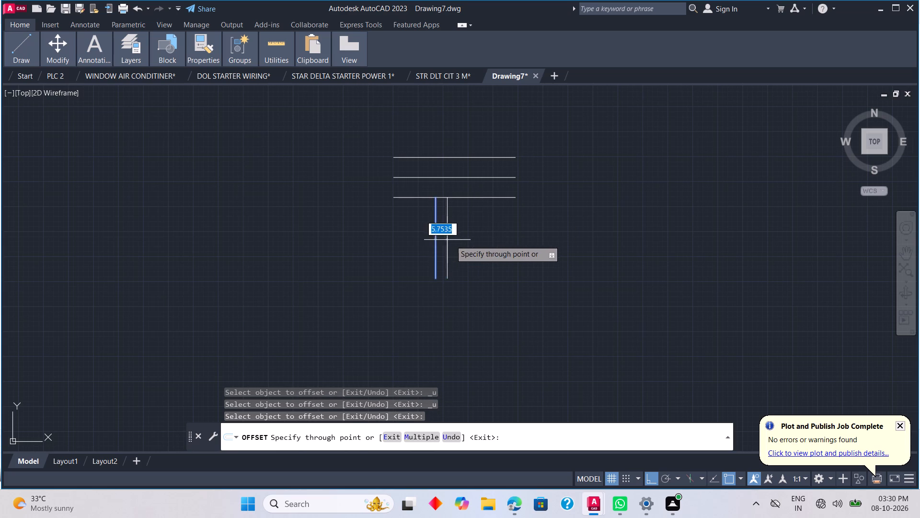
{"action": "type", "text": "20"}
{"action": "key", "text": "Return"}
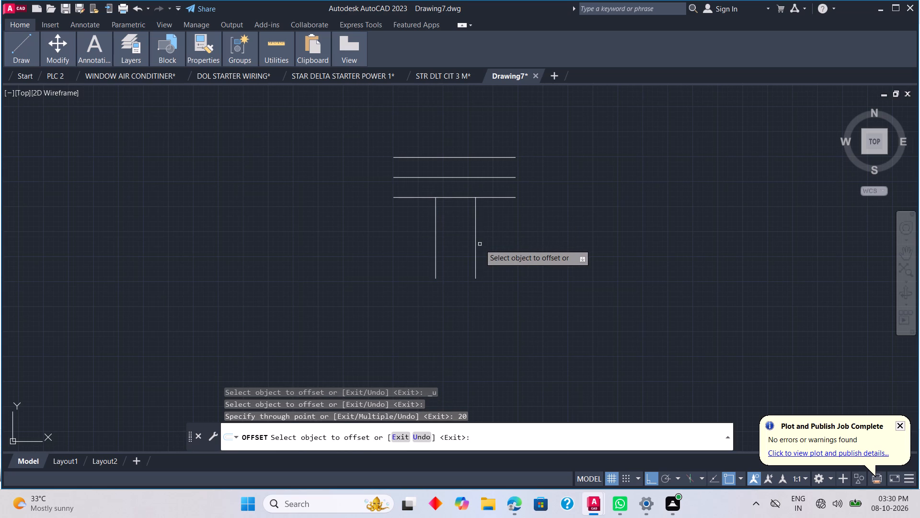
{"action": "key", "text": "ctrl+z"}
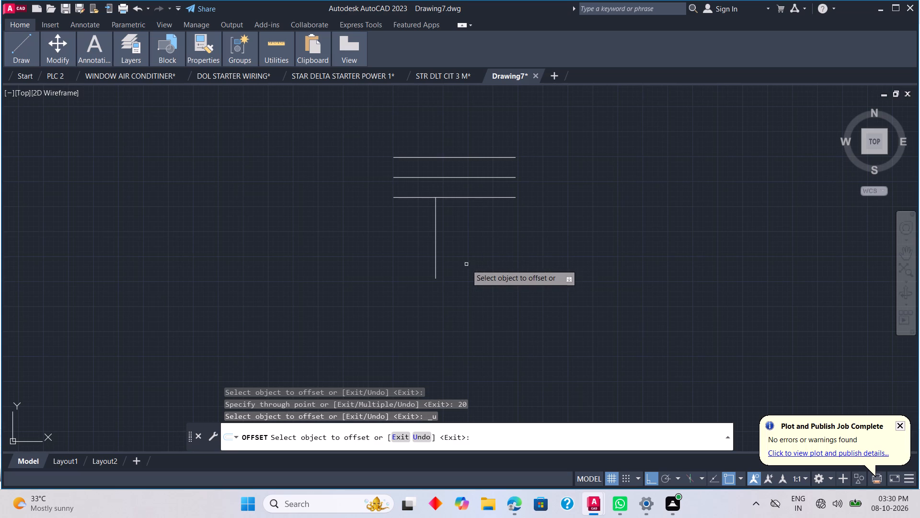
Offset the vertical line 15 units to its right, and offset that copy another 15 units to the right.
{"action": "left_click", "coordinate": [433, 235]}
{"action": "left_click", "coordinate": [434, 238]}
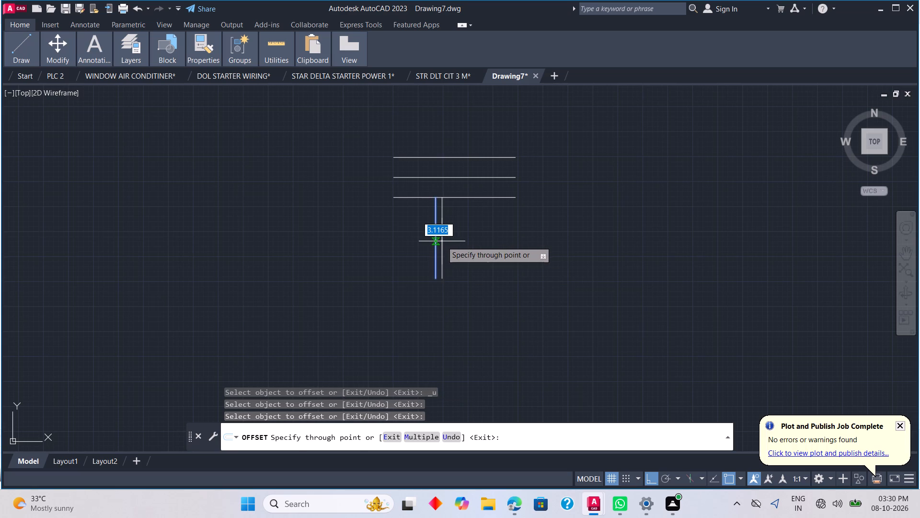
{"action": "type", "text": "15"}
{"action": "key", "text": "Return"}
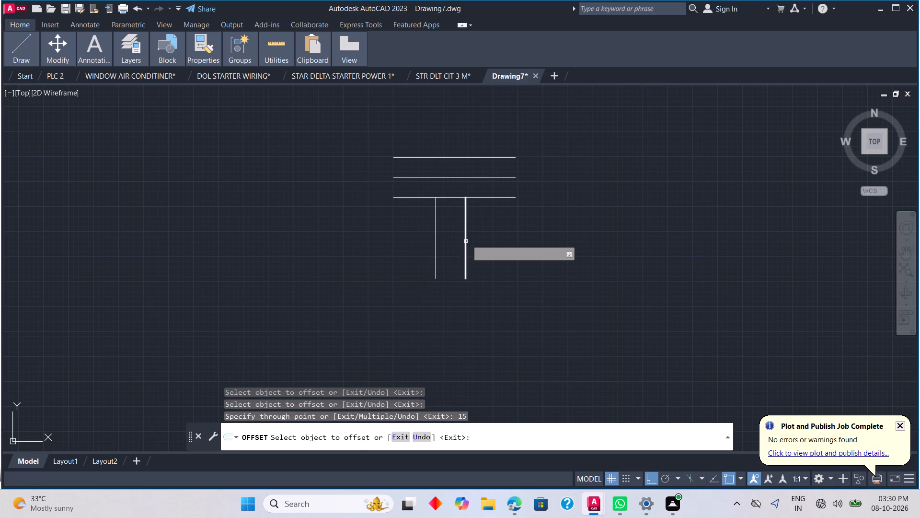
{"action": "left_click", "coordinate": [464, 241]}
{"action": "type", "text": "15"}
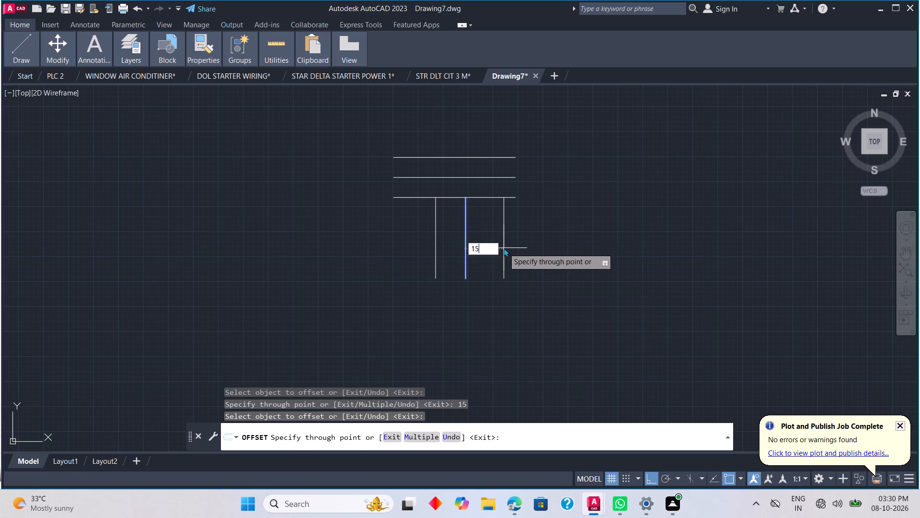
{"action": "key", "text": "Return"}
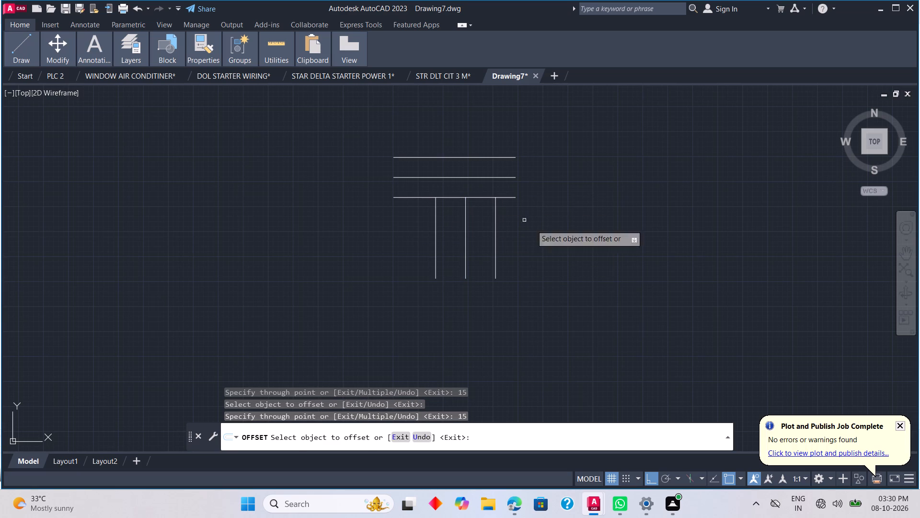
{"action": "key", "text": "Escape"}
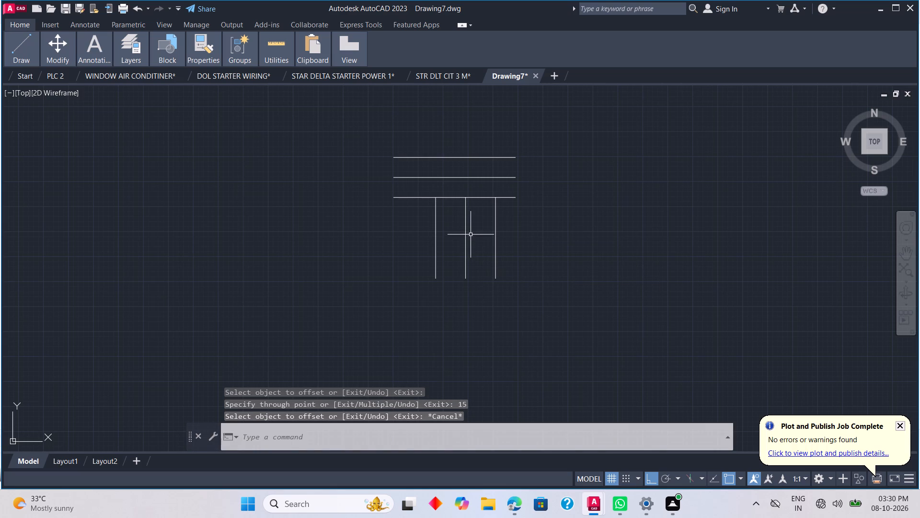
Extend the middle vertical line up to the middle supply line and the rightmost vertical line up to the top supply line.
{"action": "type", "text": "EX"}
{"action": "key", "text": "space"}
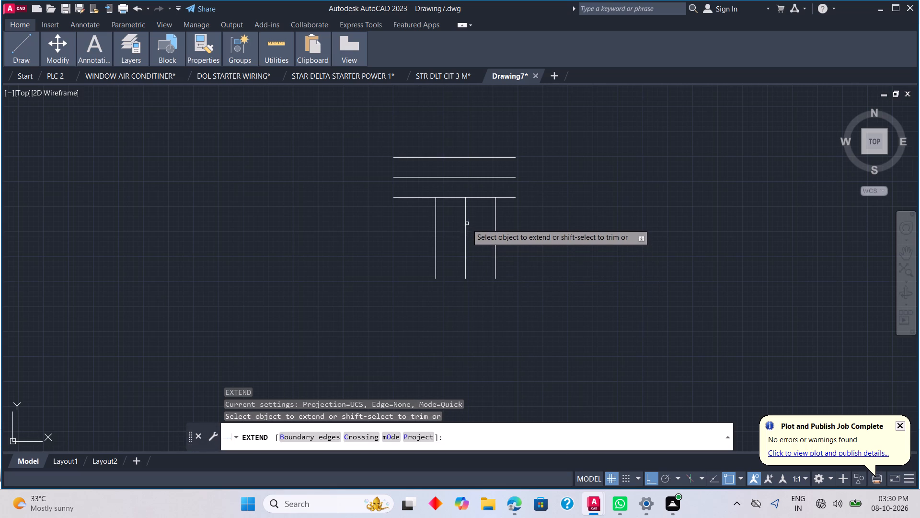
{"action": "left_click", "coordinate": [466, 223]}
{"action": "left_click", "coordinate": [496, 217]}
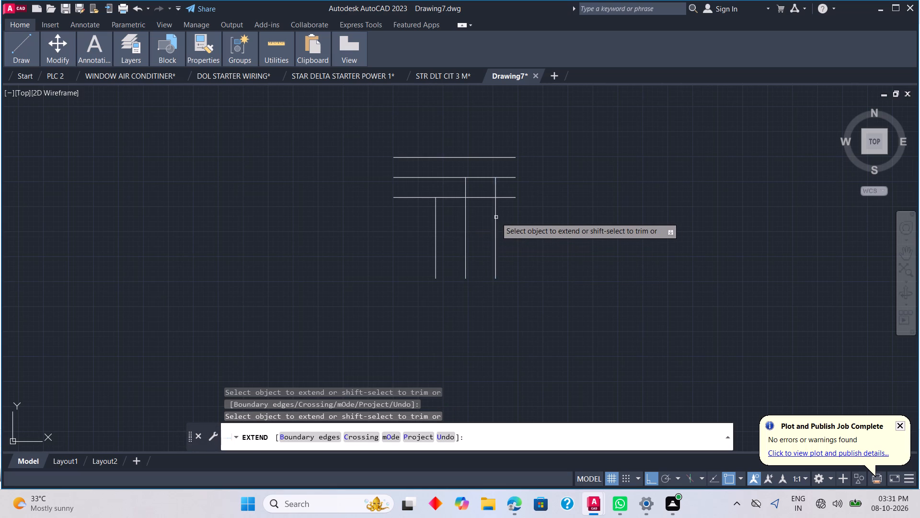
{"action": "left_click", "coordinate": [496, 191]}
{"action": "key", "text": "Escape"}
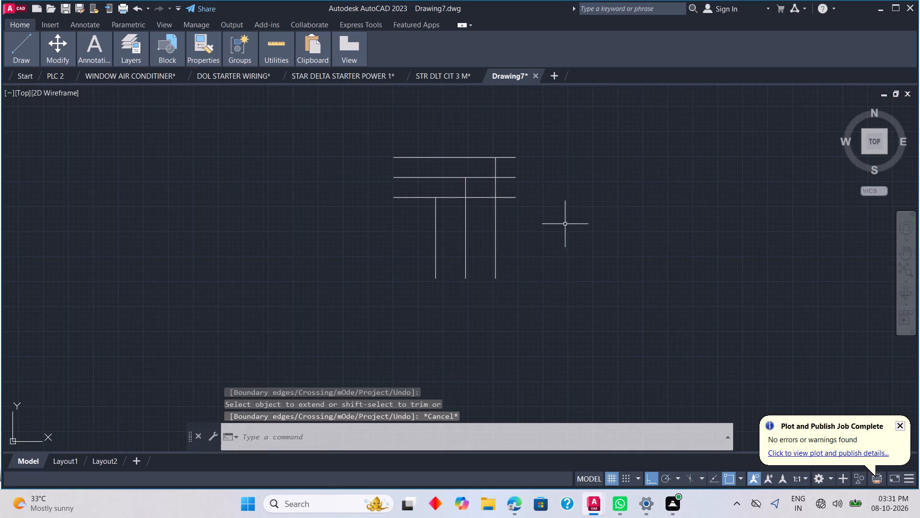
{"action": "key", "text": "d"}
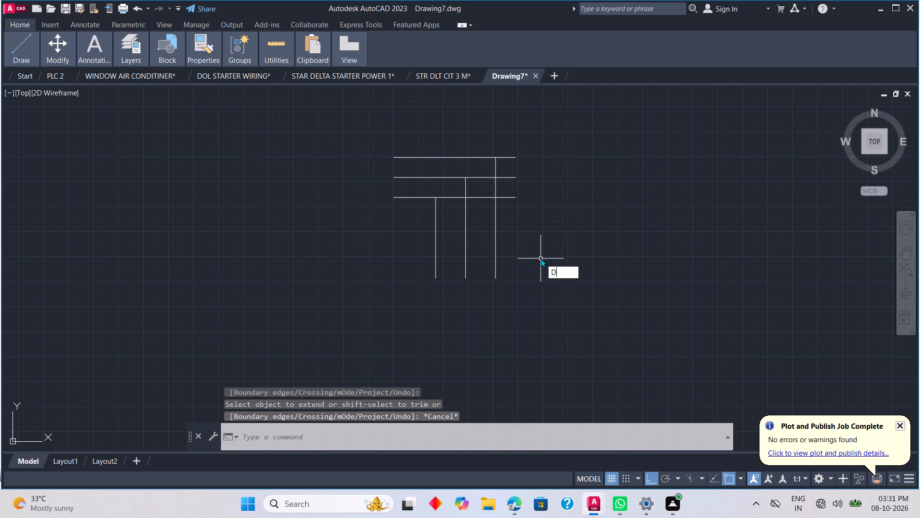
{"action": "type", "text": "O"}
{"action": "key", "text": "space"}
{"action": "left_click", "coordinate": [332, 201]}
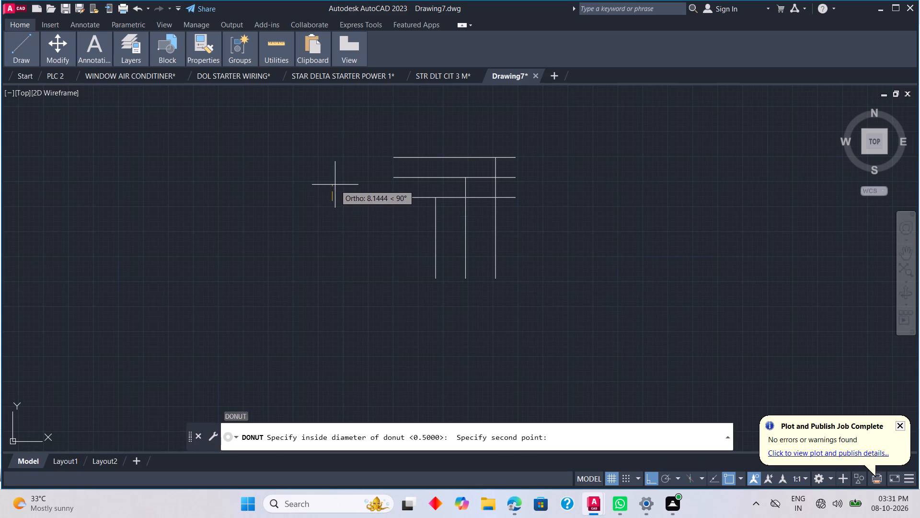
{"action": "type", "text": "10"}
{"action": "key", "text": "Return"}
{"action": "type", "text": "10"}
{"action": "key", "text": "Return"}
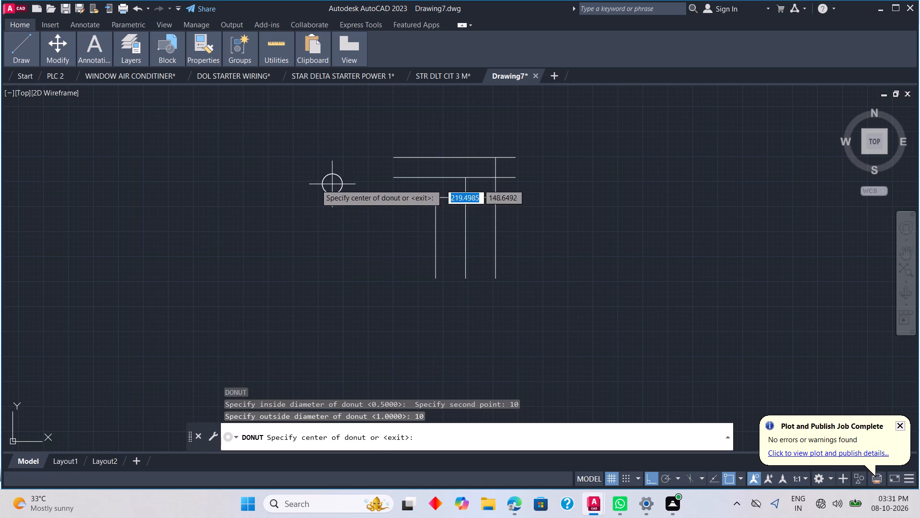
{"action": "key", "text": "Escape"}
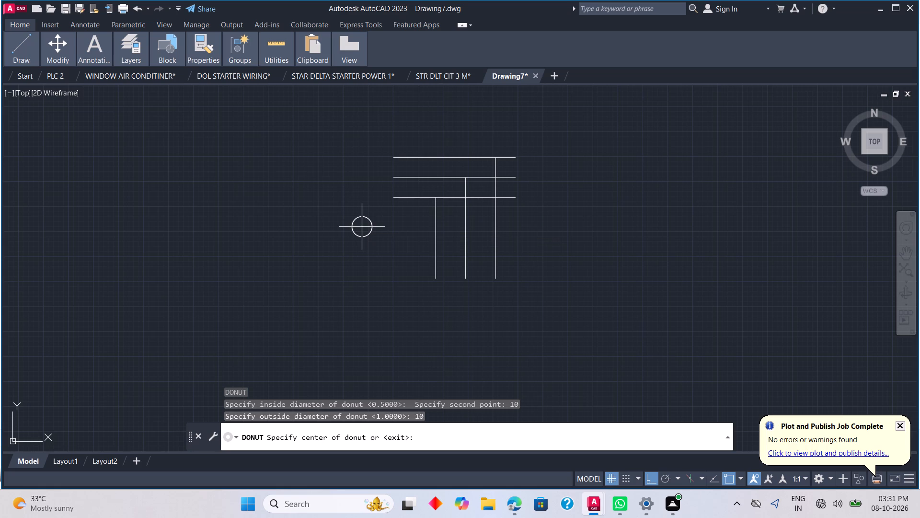
Place donuts with inside and outside diameters of 5 at the three junctions where each vertical line meets its supply line.
{"action": "type", "text": "DO"}
{"action": "key", "text": "space"}
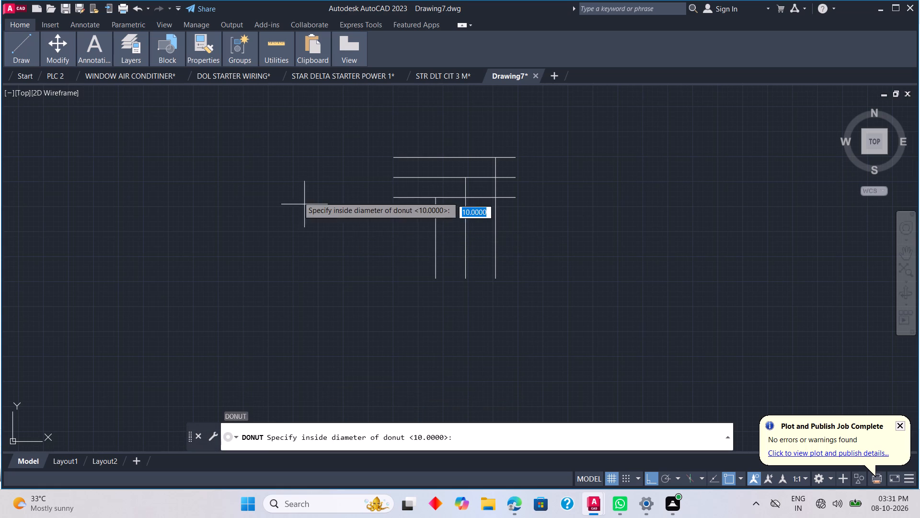
{"action": "left_click", "coordinate": [302, 194]}
{"action": "type", "text": "50"}
{"action": "key", "text": "BackSpace"}
{"action": "key", "text": "Return"}
{"action": "key", "text": "5"}
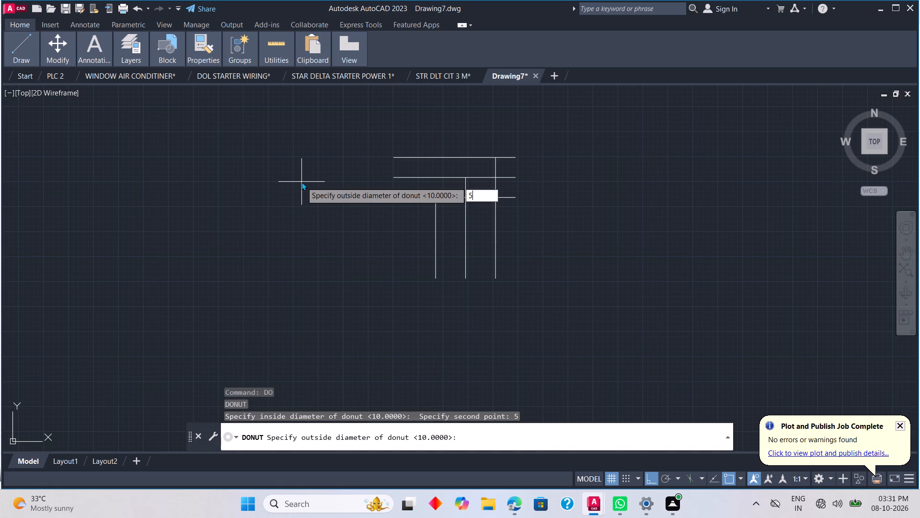
{"action": "key", "text": "Return"}
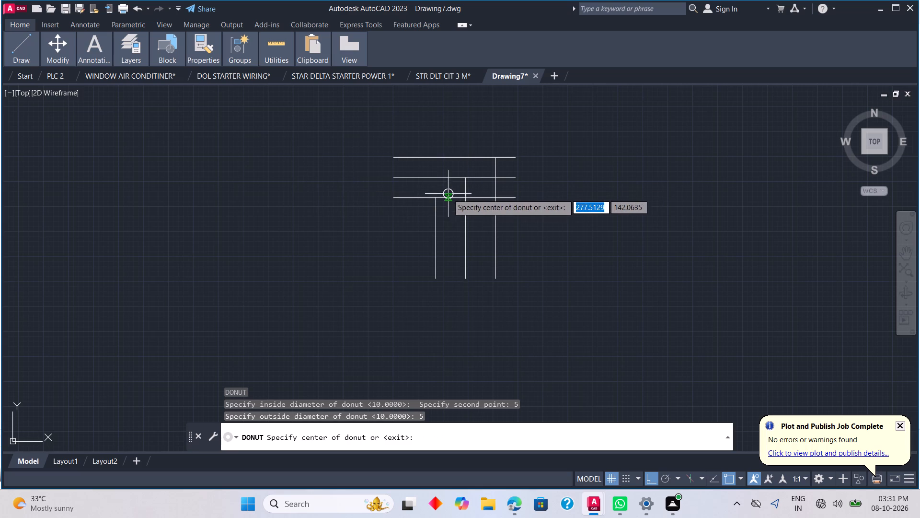
{"action": "left_click", "coordinate": [434, 199]}
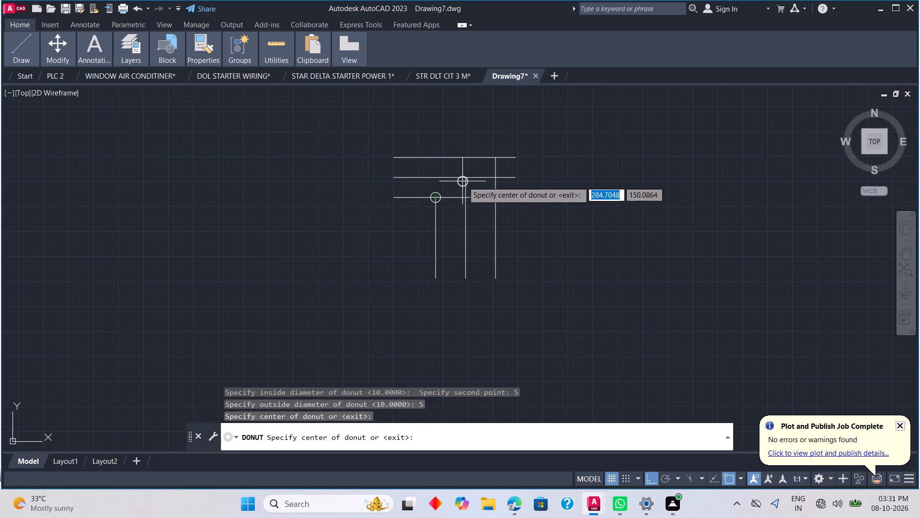
{"action": "left_click", "coordinate": [464, 180]}
{"action": "left_click", "coordinate": [497, 156]}
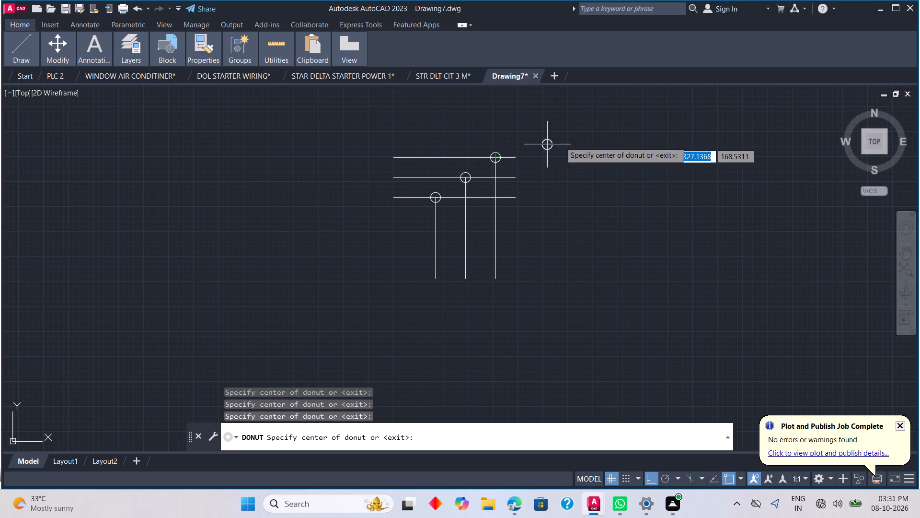
{"action": "key", "text": "Escape"}
Move all supply lines, vertical branches and junction circles together up and to the right at about 54°, with Ortho mode off.
{"action": "scroll", "coordinate": [577, 203], "scroll_direction": "down", "scroll_amount": 1}
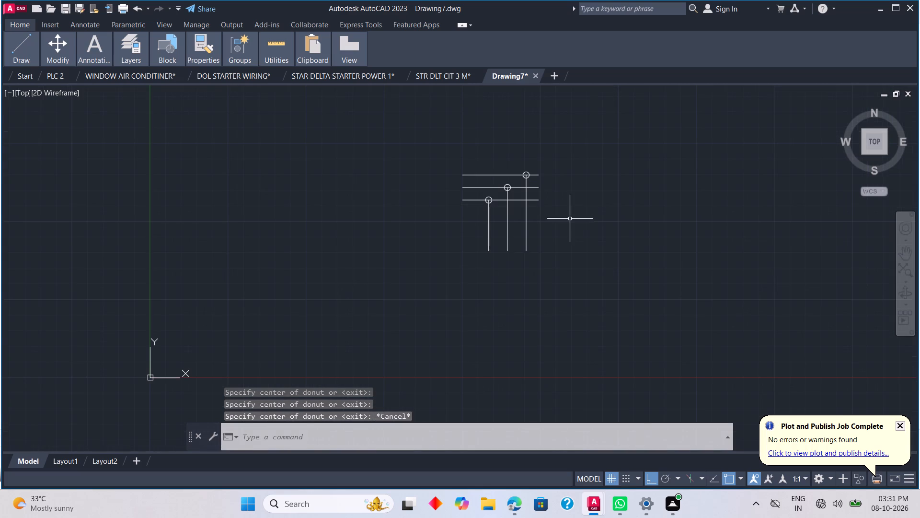
{"action": "scroll", "coordinate": [570, 240], "scroll_direction": "down", "scroll_amount": 2}
{"action": "scroll", "coordinate": [561, 245], "scroll_direction": "up", "scroll_amount": 3}
{"action": "scroll", "coordinate": [518, 266], "scroll_direction": "down", "scroll_amount": 2}
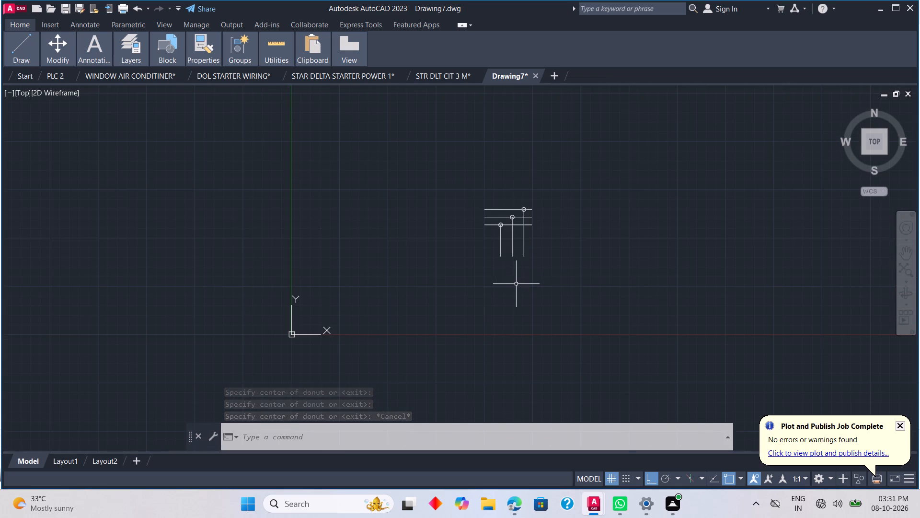
{"action": "scroll", "coordinate": [523, 274], "scroll_direction": "up", "scroll_amount": 1}
{"action": "left_click_drag", "start_coordinate": [544, 273], "coordinate": [527, 260]}
{"action": "left_click", "coordinate": [419, 150]}
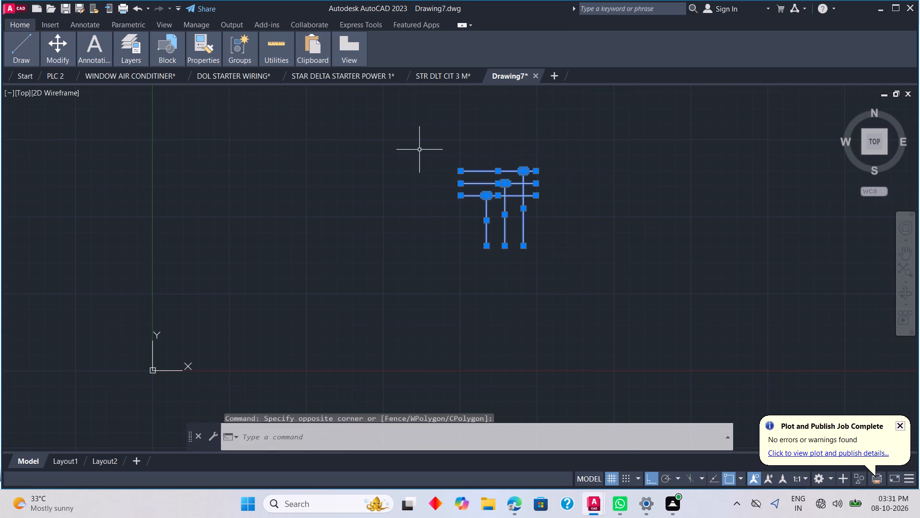
{"action": "middle_click_drag", "start_coordinate": [571, 156], "coordinate": [534, 295]}
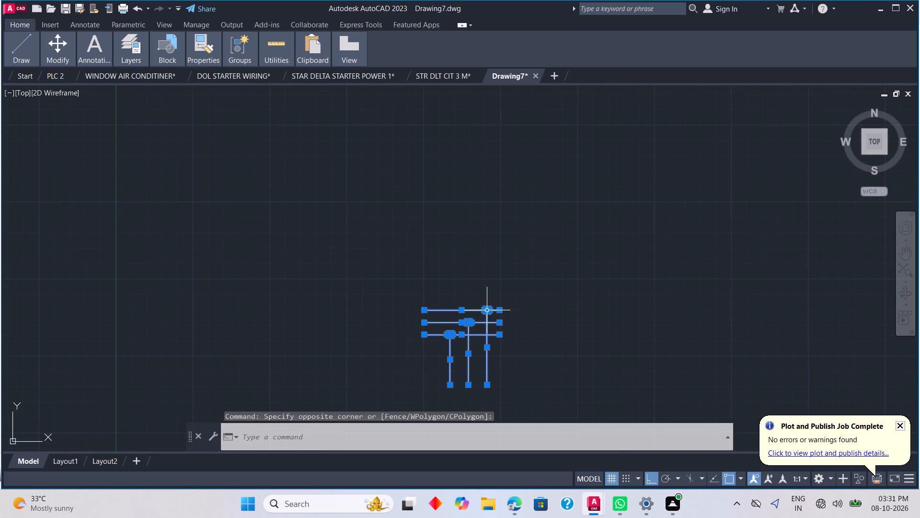
{"action": "left_click", "coordinate": [488, 310]}
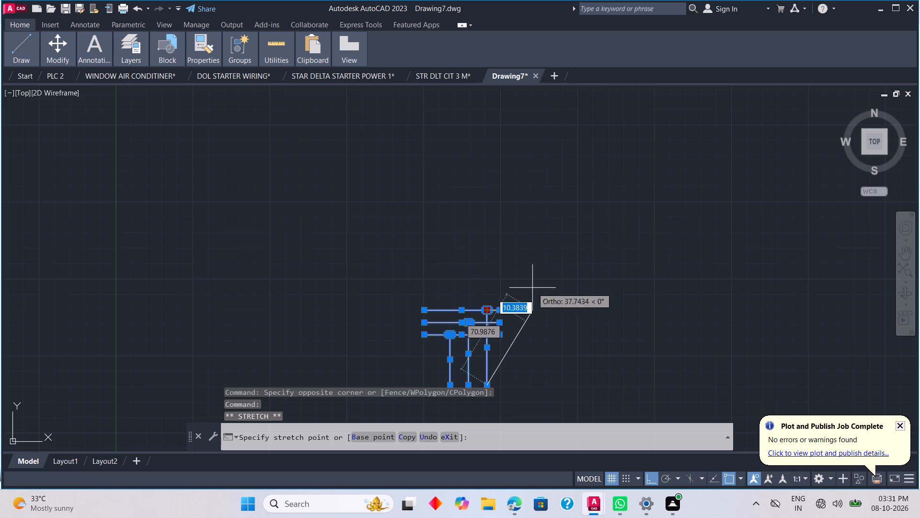
{"action": "key", "text": "Escape"}
{"action": "key", "text": "m"}
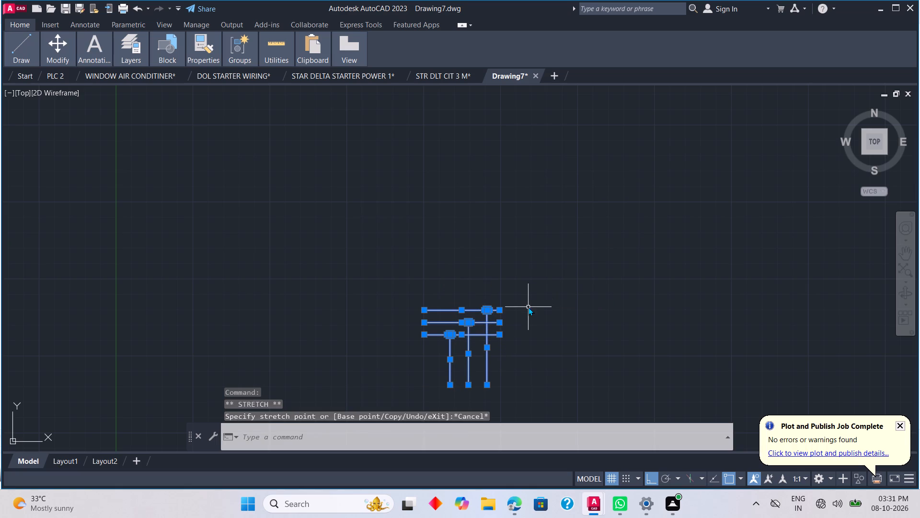
{"action": "key", "text": "space"}
{"action": "left_click", "coordinate": [462, 307]}
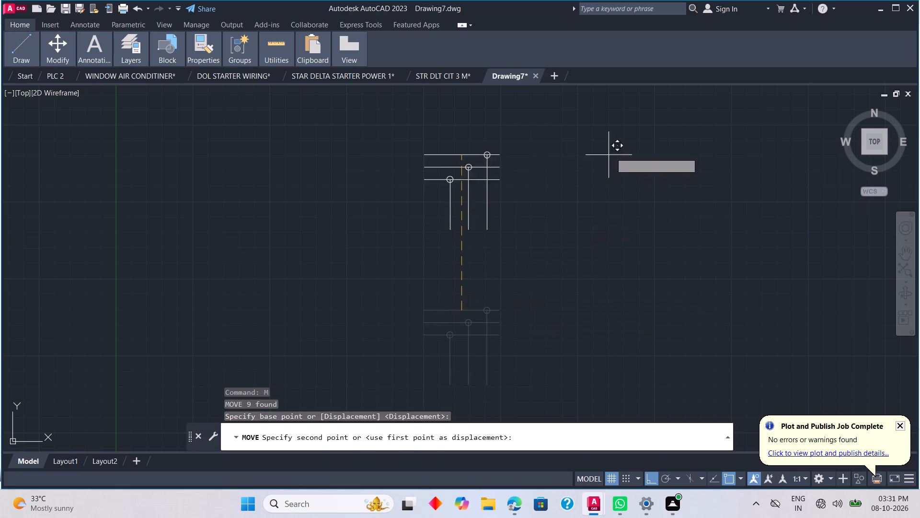
{"action": "middle_click_drag", "start_coordinate": [629, 127], "coordinate": [596, 293]}
{"action": "middle_click", "coordinate": [596, 294]}
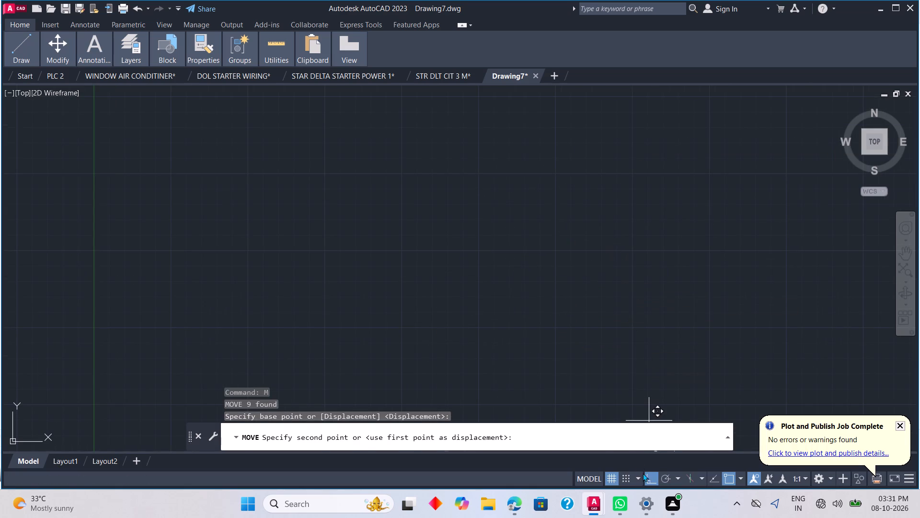
{"action": "left_click", "coordinate": [651, 478]}
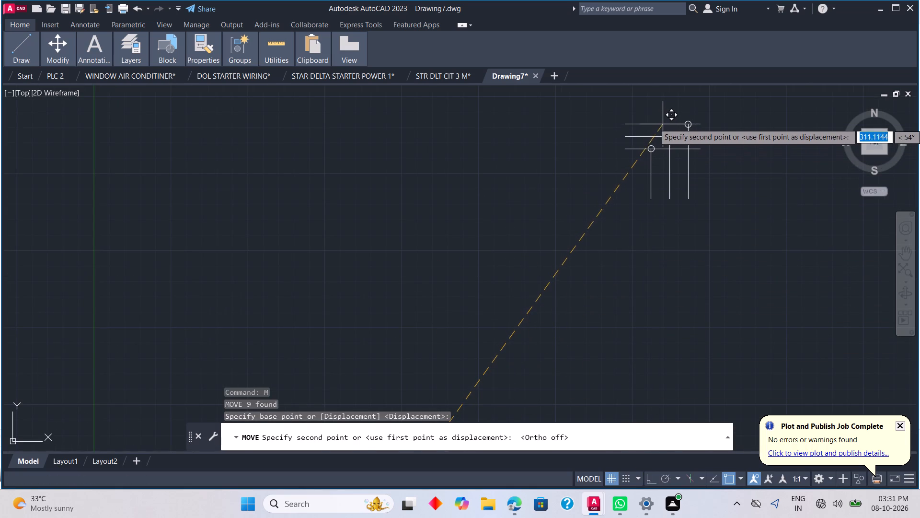
{"action": "left_click", "coordinate": [667, 118]}
{"action": "key", "text": "Escape"}
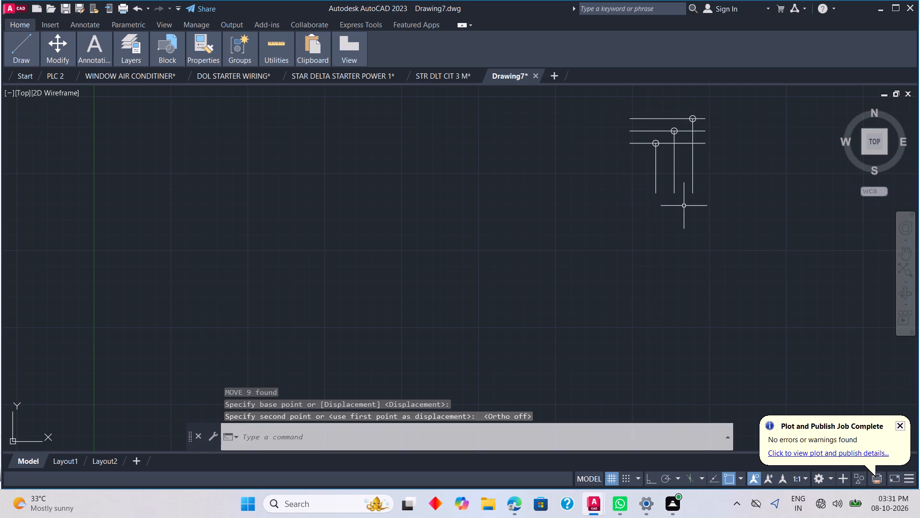
{"action": "key", "text": "Escape"}
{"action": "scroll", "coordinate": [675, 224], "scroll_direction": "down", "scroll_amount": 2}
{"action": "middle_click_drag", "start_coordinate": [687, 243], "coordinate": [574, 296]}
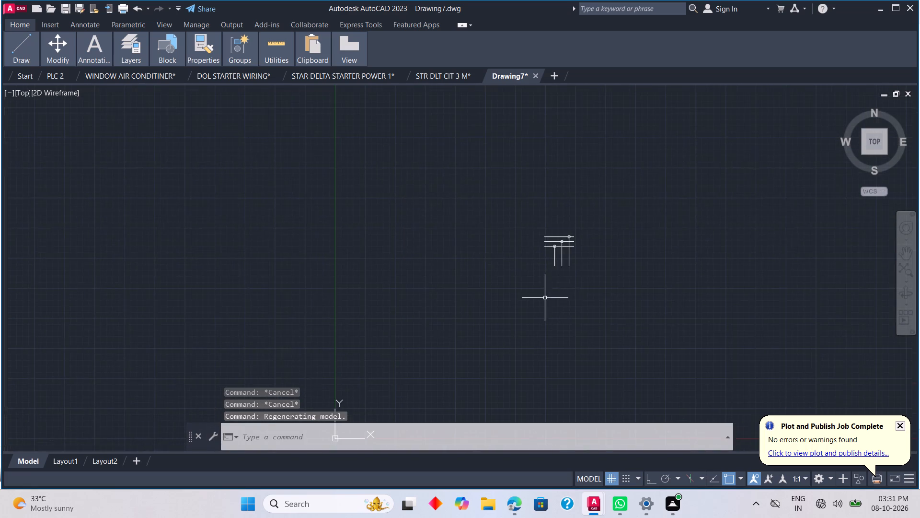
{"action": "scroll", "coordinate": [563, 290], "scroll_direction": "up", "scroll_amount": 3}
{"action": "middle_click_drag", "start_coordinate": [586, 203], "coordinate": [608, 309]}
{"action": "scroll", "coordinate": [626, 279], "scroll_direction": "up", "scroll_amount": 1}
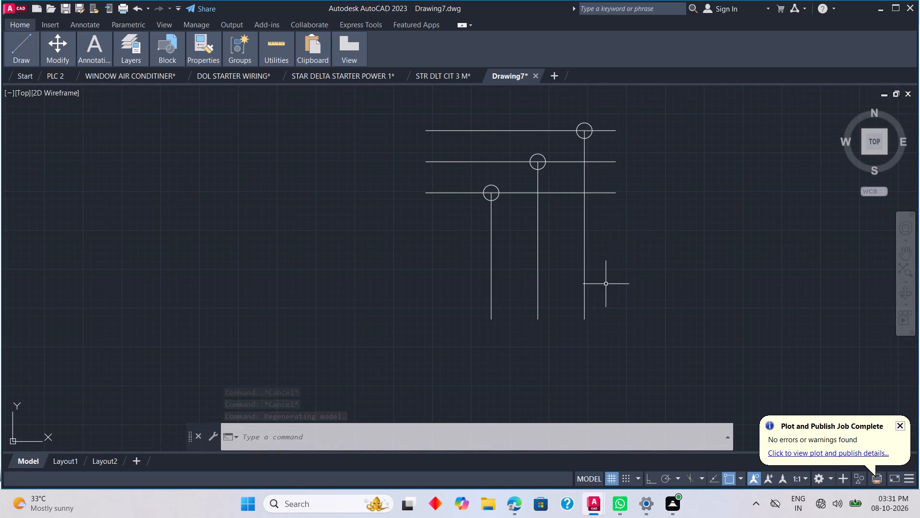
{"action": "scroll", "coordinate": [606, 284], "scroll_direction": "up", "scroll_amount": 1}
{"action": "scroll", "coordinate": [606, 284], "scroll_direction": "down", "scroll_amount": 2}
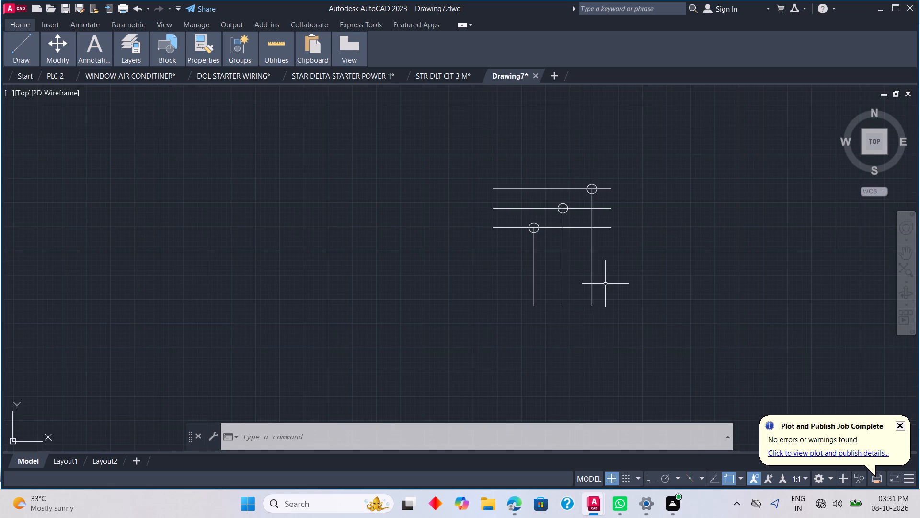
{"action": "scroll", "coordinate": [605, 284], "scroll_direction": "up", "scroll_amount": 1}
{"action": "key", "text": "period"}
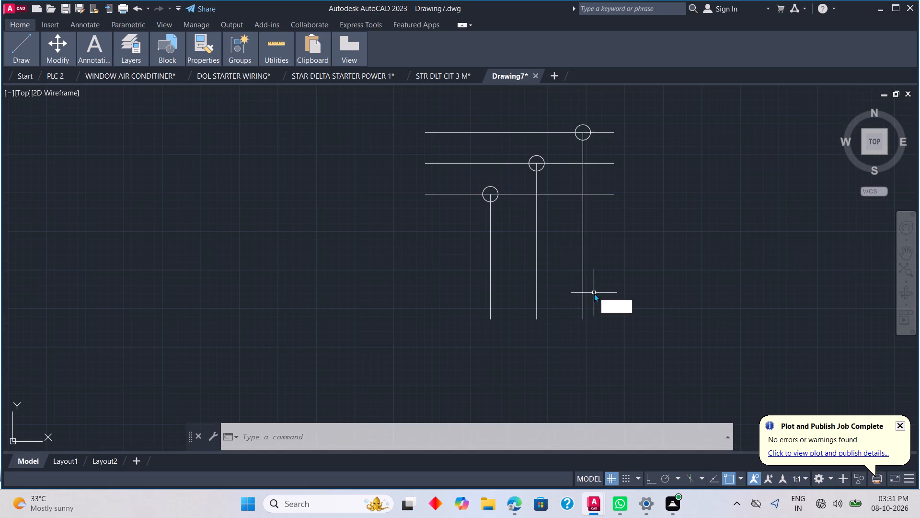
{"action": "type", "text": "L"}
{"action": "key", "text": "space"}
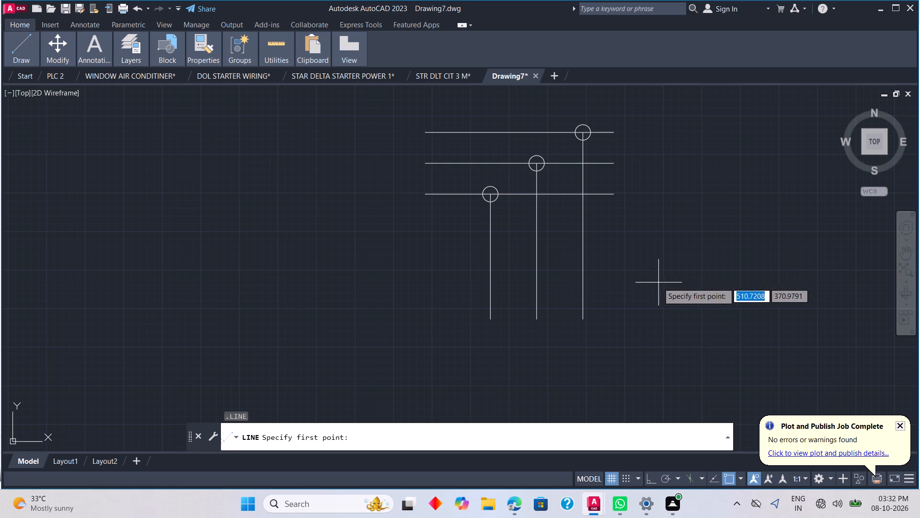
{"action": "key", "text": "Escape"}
Copy the middle junction circle onto the lower part of each vertical line, stepping down from the rightmost line to the leftmost line's end.
{"action": "left_click", "coordinate": [544, 167]}
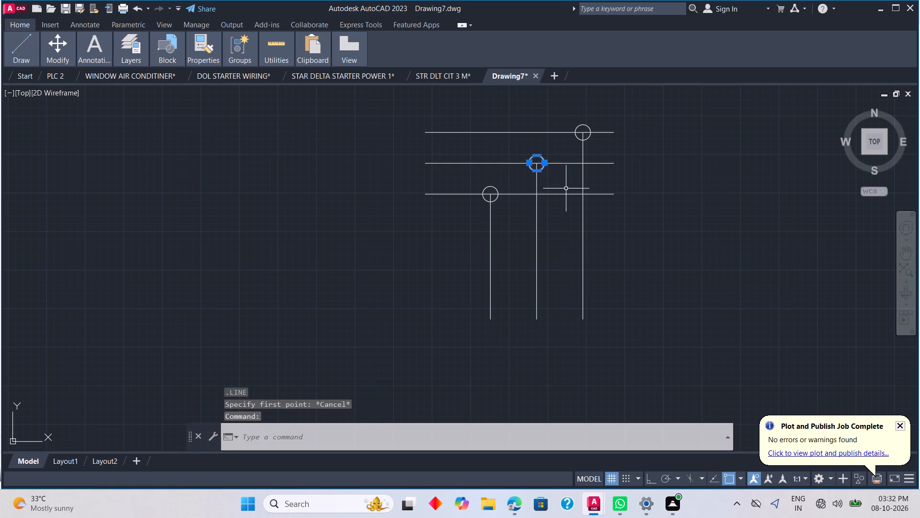
{"action": "right_click", "coordinate": [566, 188]}
{"action": "left_click", "coordinate": [604, 279]}
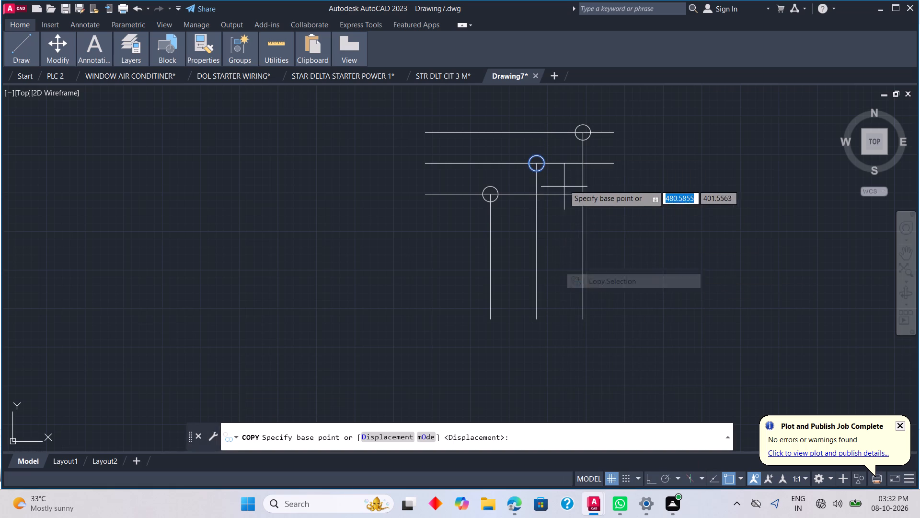
{"action": "left_click", "coordinate": [545, 168]}
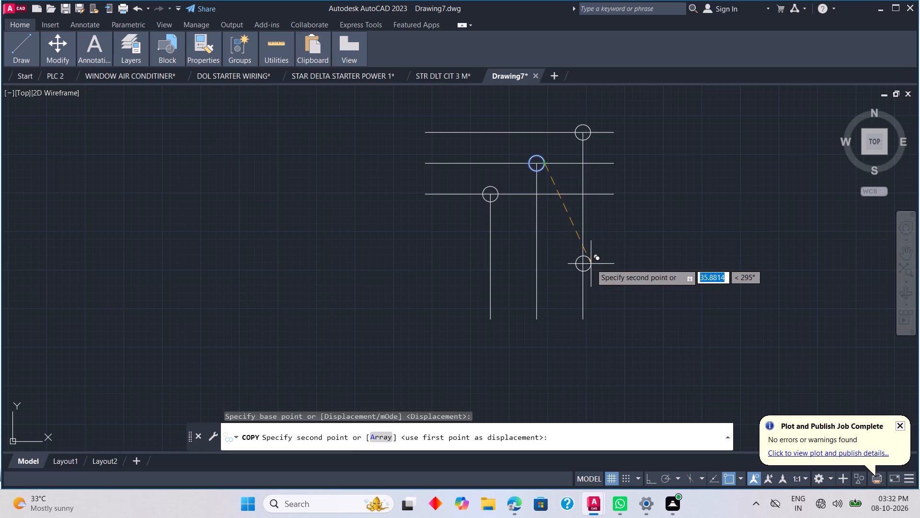
{"action": "left_click", "coordinate": [591, 264]}
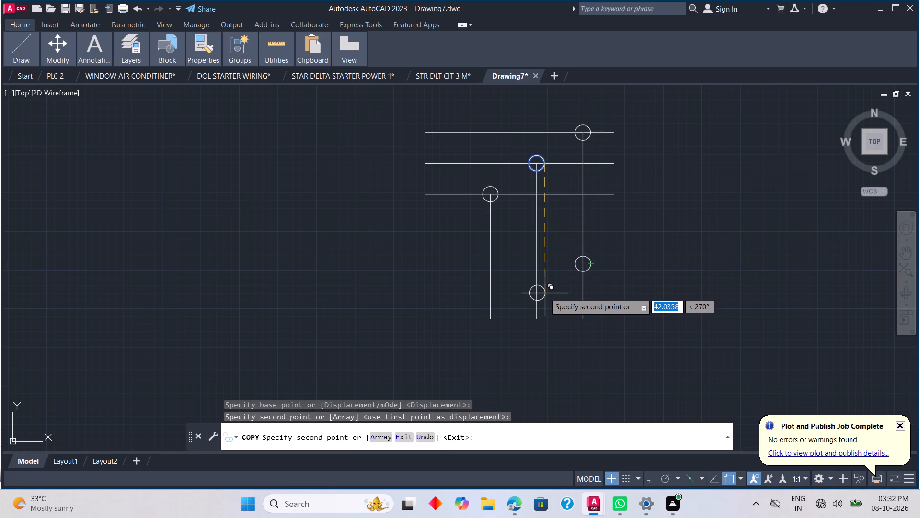
{"action": "left_click", "coordinate": [545, 293]}
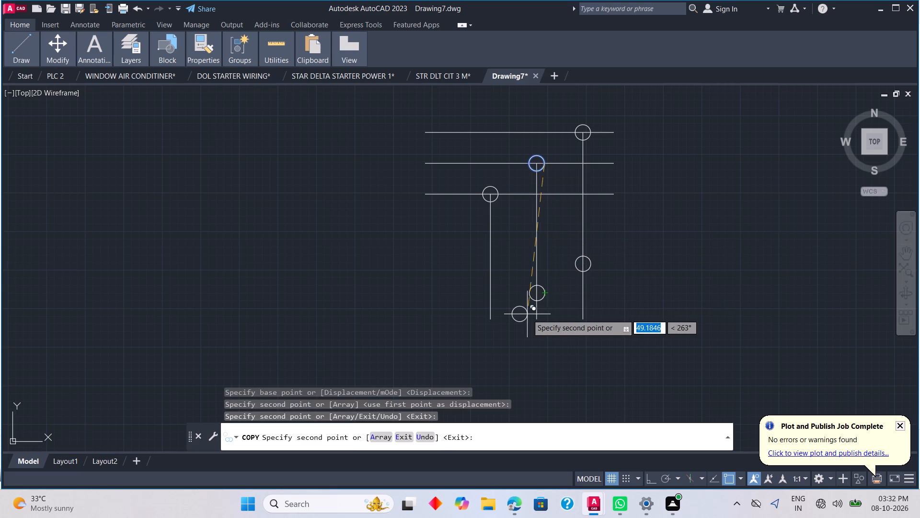
{"action": "left_click", "coordinate": [497, 321]}
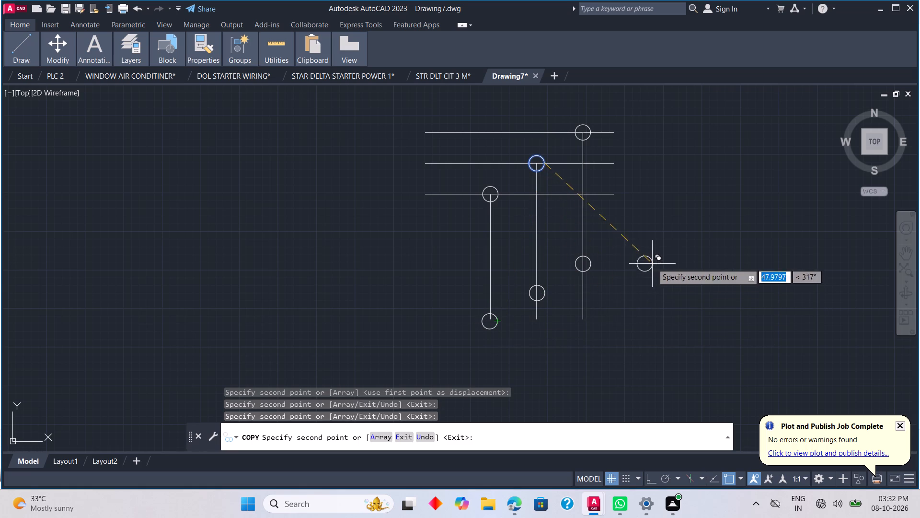
{"action": "key", "text": "Escape"}
Turn Ortho mode on while trying a line from the lower circle on the rightmost vertical line.
{"action": "scroll", "coordinate": [580, 317], "scroll_direction": "down", "scroll_amount": 1}
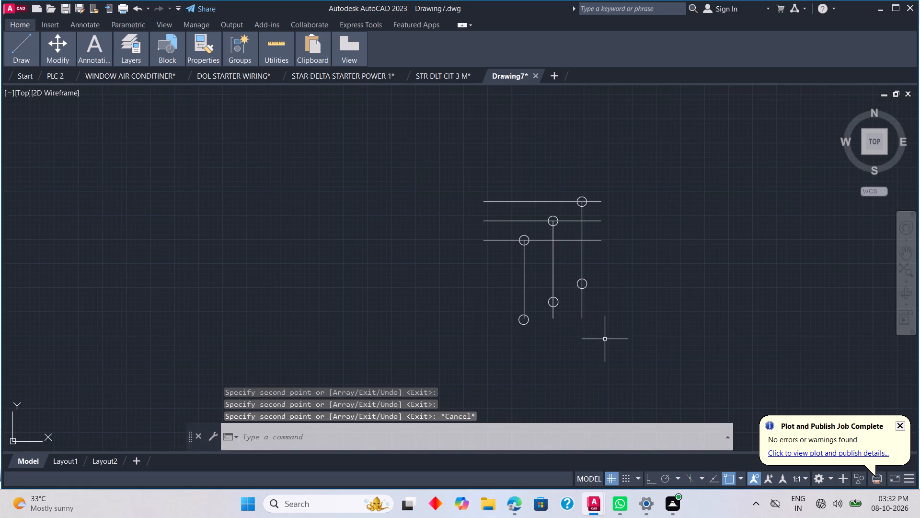
{"action": "middle_click_drag", "start_coordinate": [606, 335], "coordinate": [607, 327]}
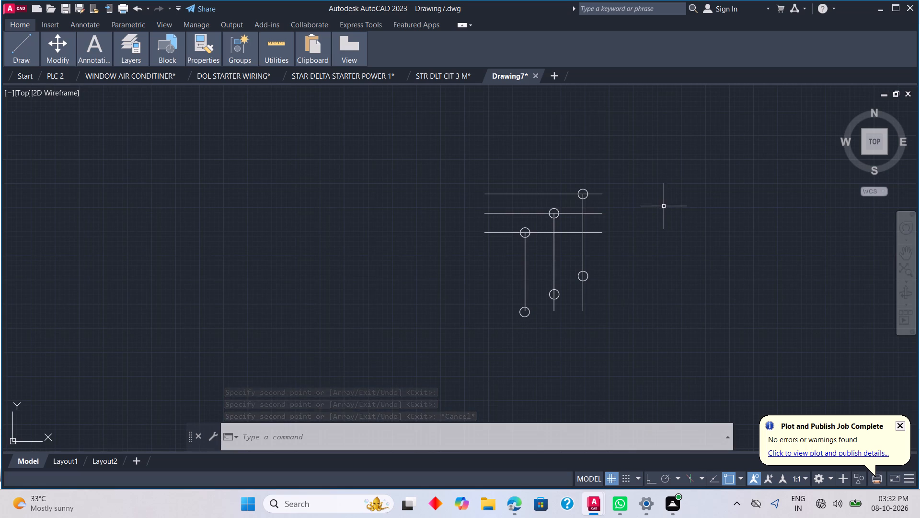
{"action": "scroll", "coordinate": [619, 253], "scroll_direction": "down", "scroll_amount": 1}
{"action": "middle_click_drag", "start_coordinate": [617, 291], "coordinate": [626, 277]}
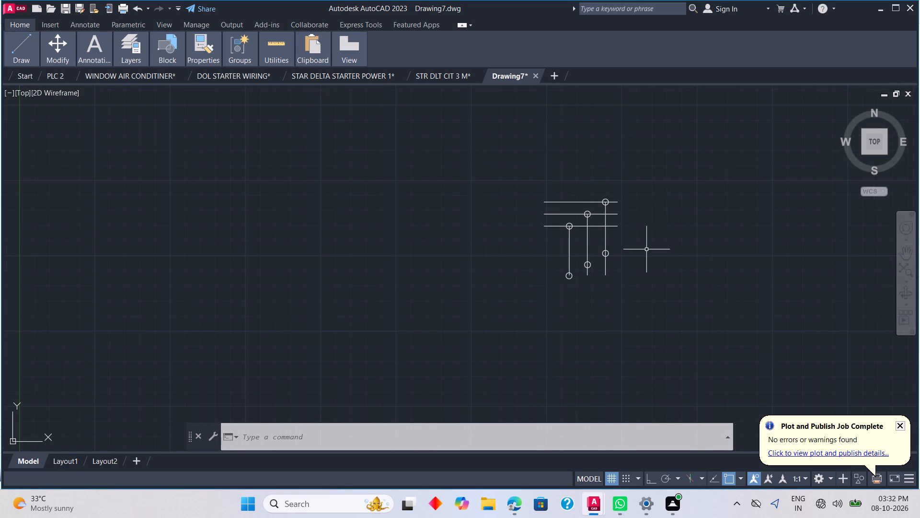
{"action": "scroll", "coordinate": [601, 295], "scroll_direction": "down", "scroll_amount": 1}
{"action": "scroll", "coordinate": [611, 292], "scroll_direction": "up", "scroll_amount": 3}
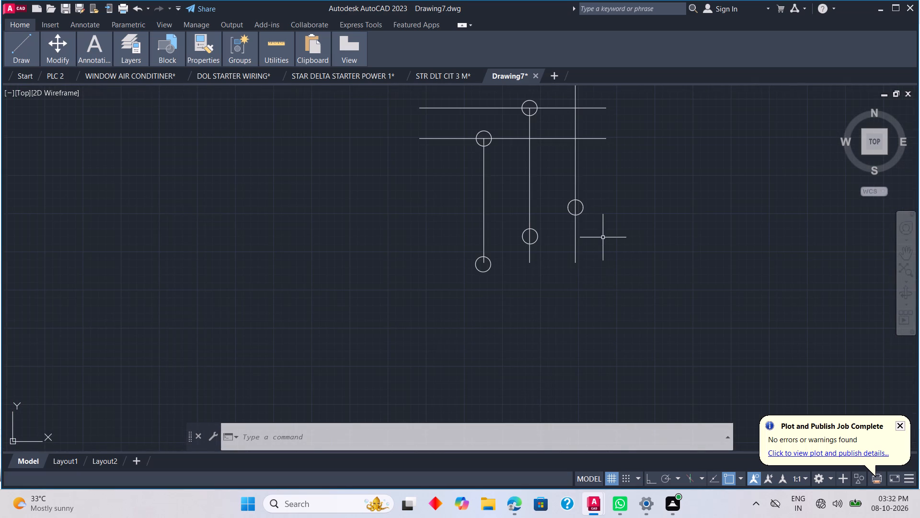
{"action": "type", "text": "L"}
{"action": "key", "text": "space"}
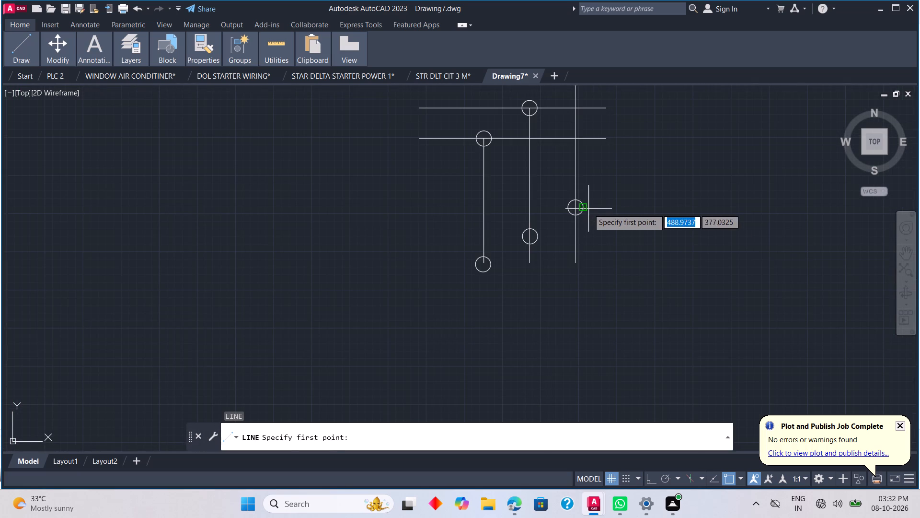
{"action": "left_click", "coordinate": [588, 209]}
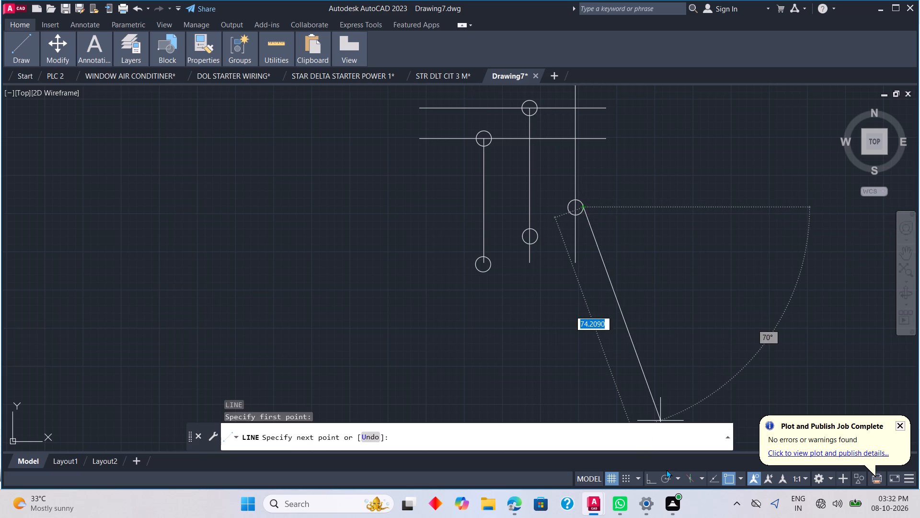
{"action": "left_click", "coordinate": [653, 483]}
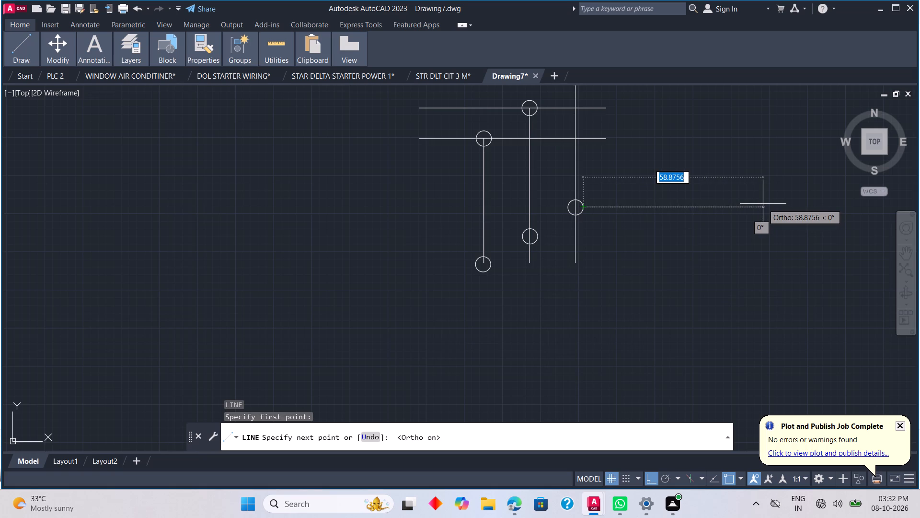
{"action": "key", "text": "Escape"}
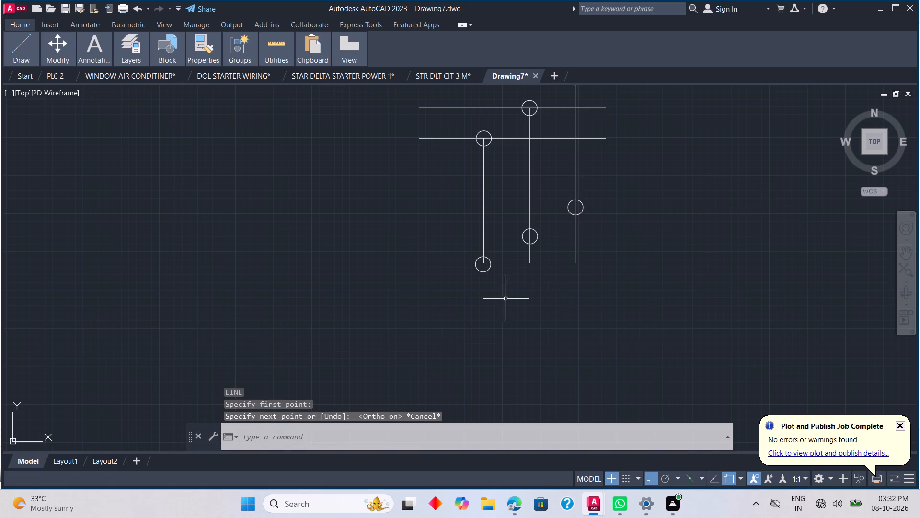
Draw a vertical line about 57 units long below the leftmost branch's lower circle, aligned with that branch and leaving a gap.
{"action": "scroll", "coordinate": [490, 307], "scroll_direction": "down", "scroll_amount": 1}
{"action": "middle_click_drag", "start_coordinate": [493, 343], "coordinate": [655, 165]}
{"action": "middle_click_drag", "start_coordinate": [655, 165], "coordinate": [605, 208]}
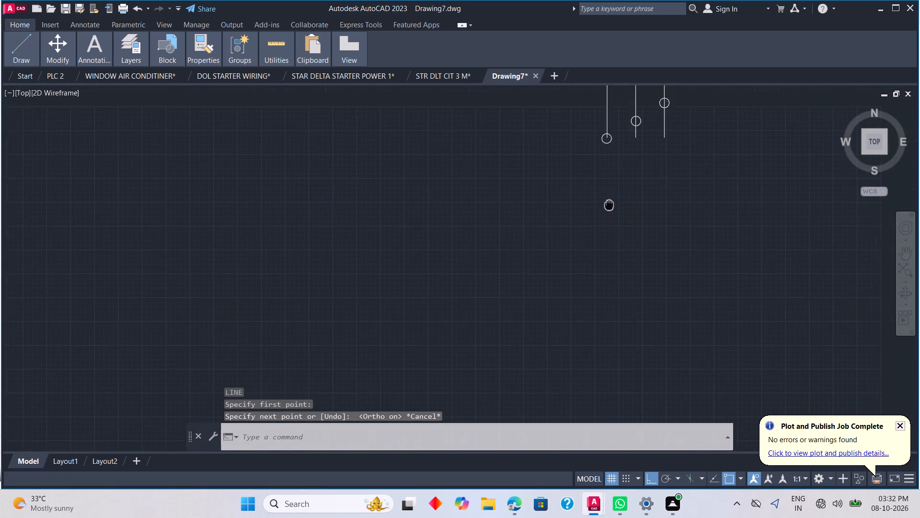
{"action": "middle_click_drag", "start_coordinate": [605, 208], "coordinate": [564, 228]}
{"action": "middle_click", "coordinate": [564, 228]}
{"action": "type", "text": "L"}
{"action": "key", "text": "space"}
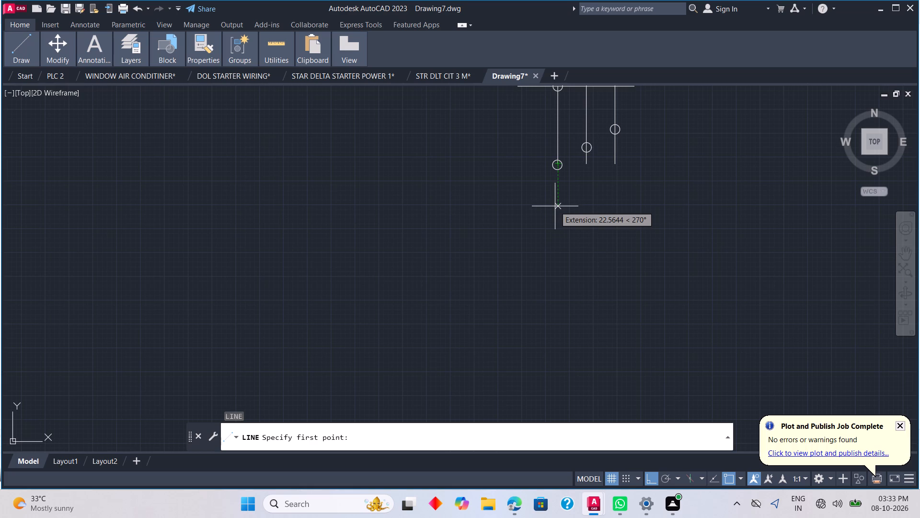
{"action": "left_click", "coordinate": [555, 206]}
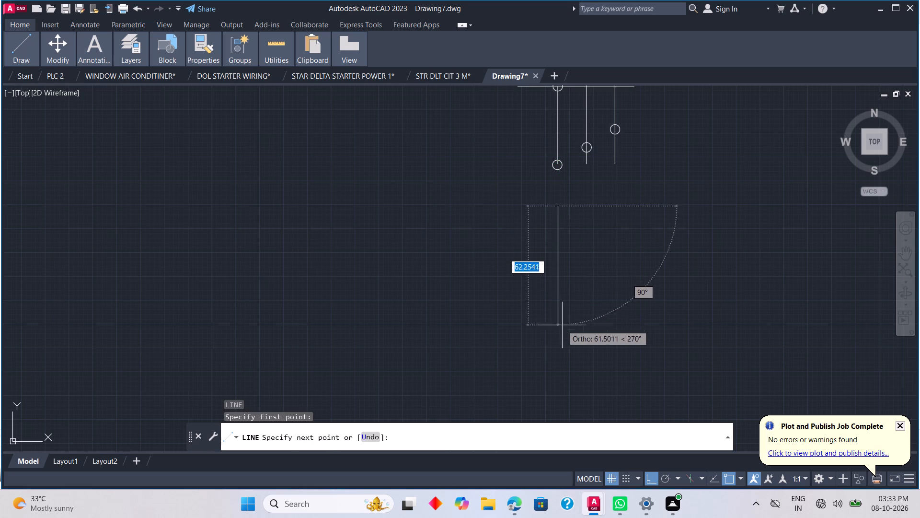
{"action": "scroll", "coordinate": [572, 333], "scroll_direction": "down", "scroll_amount": 2}
{"action": "middle_click_drag", "start_coordinate": [570, 330], "coordinate": [618, 233]}
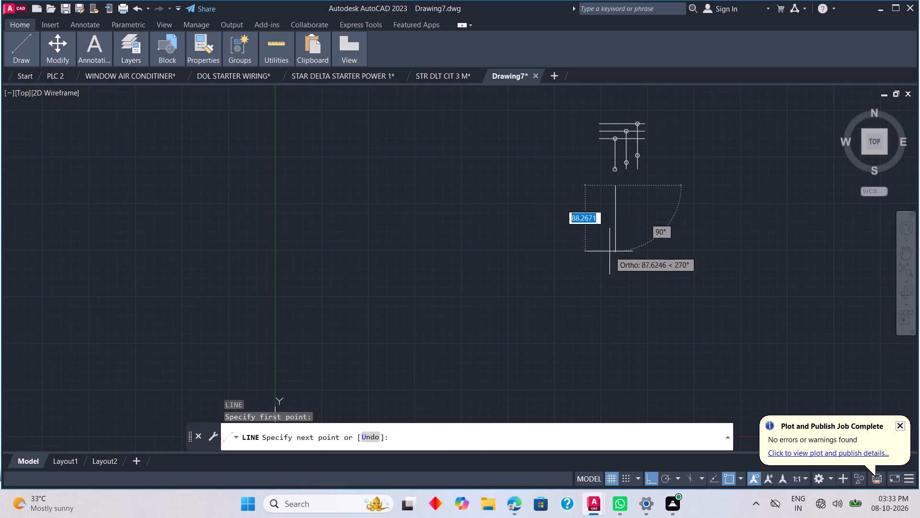
{"action": "scroll", "coordinate": [620, 247], "scroll_direction": "up", "scroll_amount": 1}
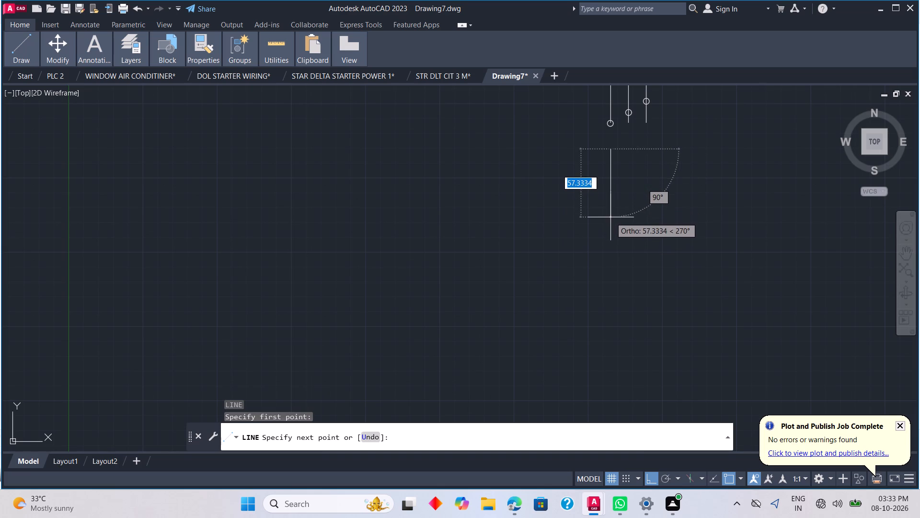
{"action": "left_click", "coordinate": [610, 217]}
Continue the line with a square notch on its left side, about 5 wide by 6 high, and a lower vertical segment about 30 long.
{"action": "scroll", "coordinate": [604, 219], "scroll_direction": "up", "scroll_amount": 2}
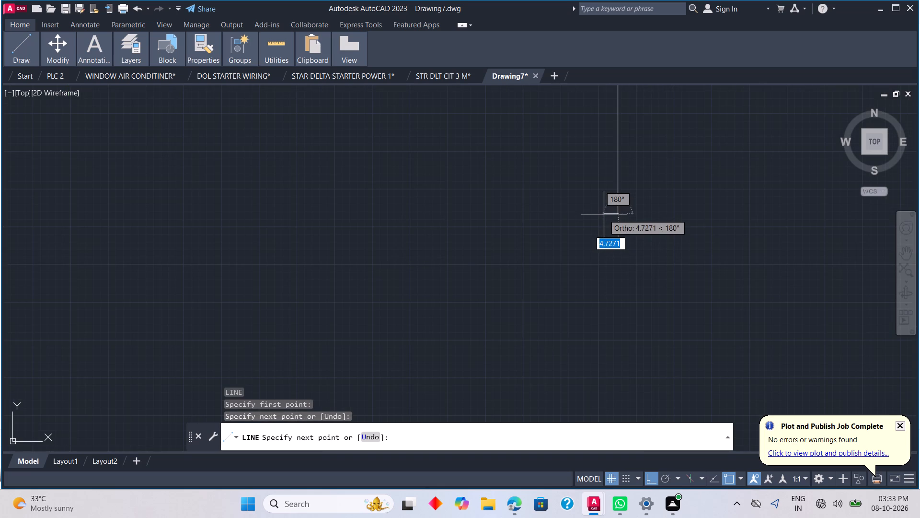
{"action": "left_click", "coordinate": [604, 214]}
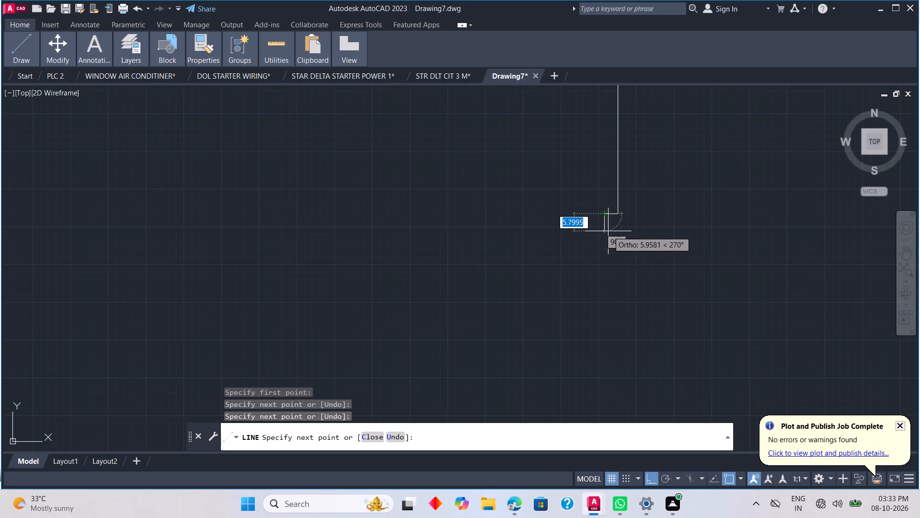
{"action": "left_click", "coordinate": [608, 231]}
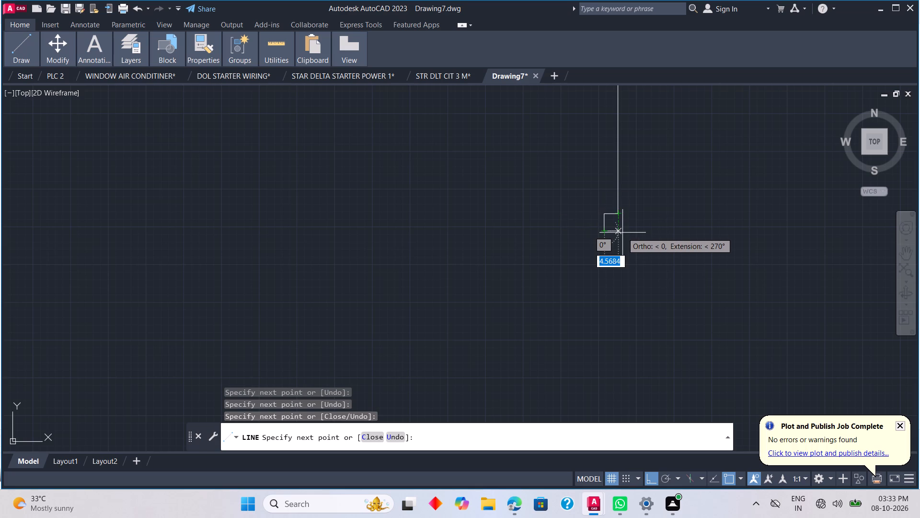
{"action": "left_click", "coordinate": [622, 234]}
{"action": "scroll", "coordinate": [675, 325], "scroll_direction": "down", "scroll_amount": 3}
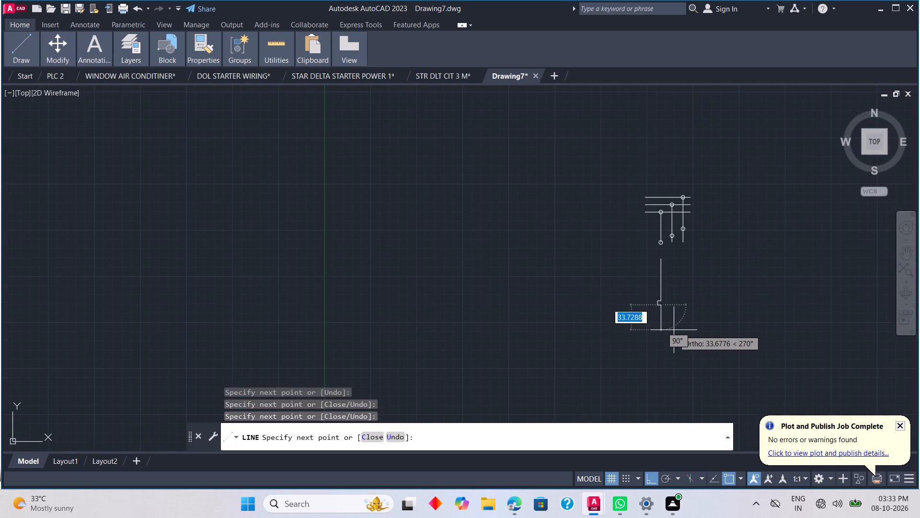
{"action": "middle_click_drag", "start_coordinate": [665, 330], "coordinate": [681, 277]}
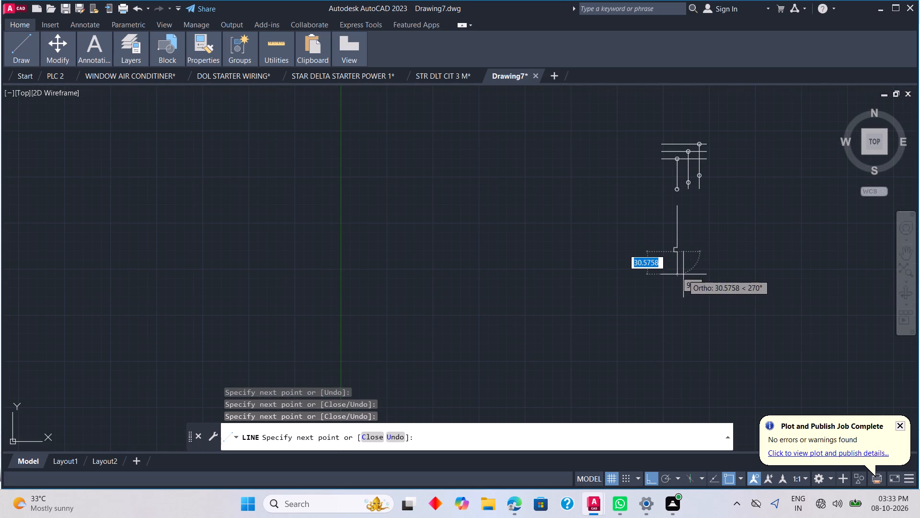
{"action": "left_click", "coordinate": [682, 276]}
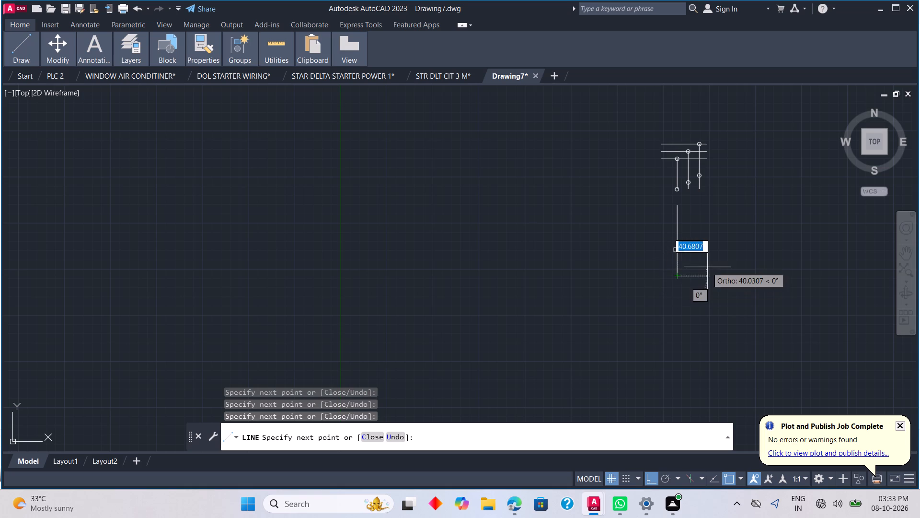
{"action": "key", "text": "Escape"}
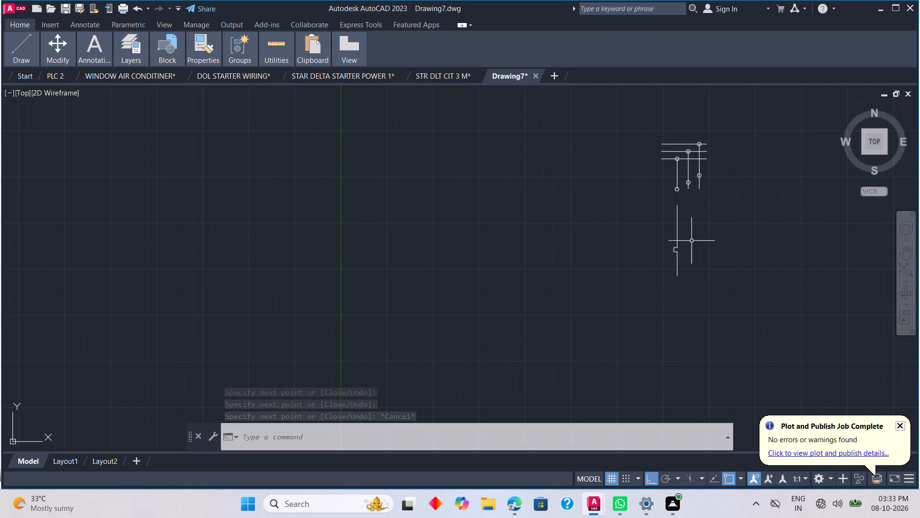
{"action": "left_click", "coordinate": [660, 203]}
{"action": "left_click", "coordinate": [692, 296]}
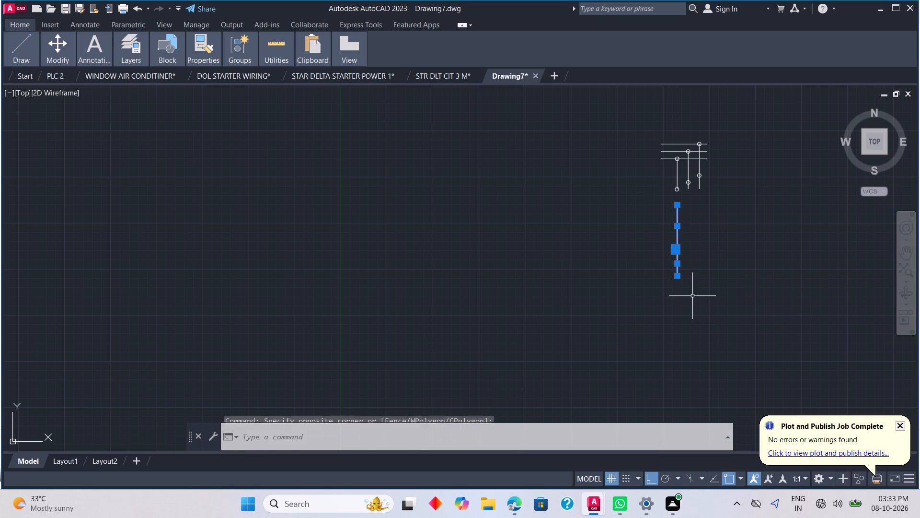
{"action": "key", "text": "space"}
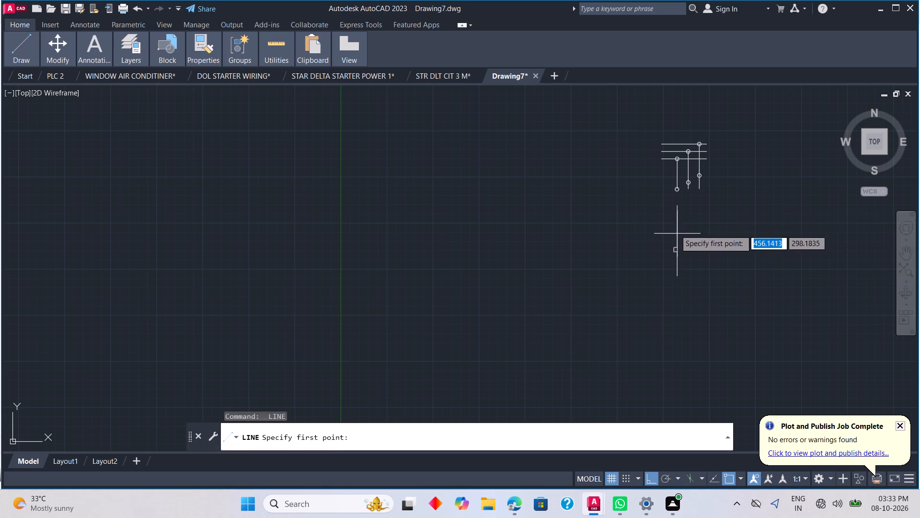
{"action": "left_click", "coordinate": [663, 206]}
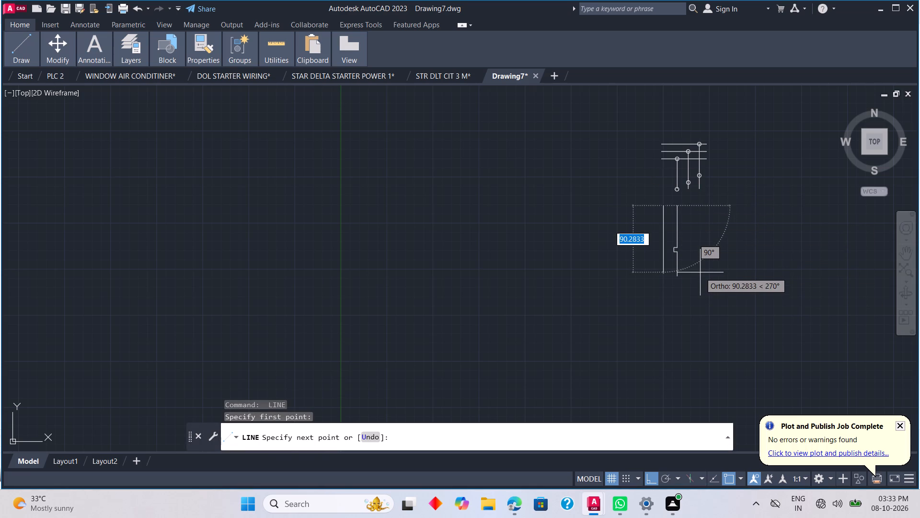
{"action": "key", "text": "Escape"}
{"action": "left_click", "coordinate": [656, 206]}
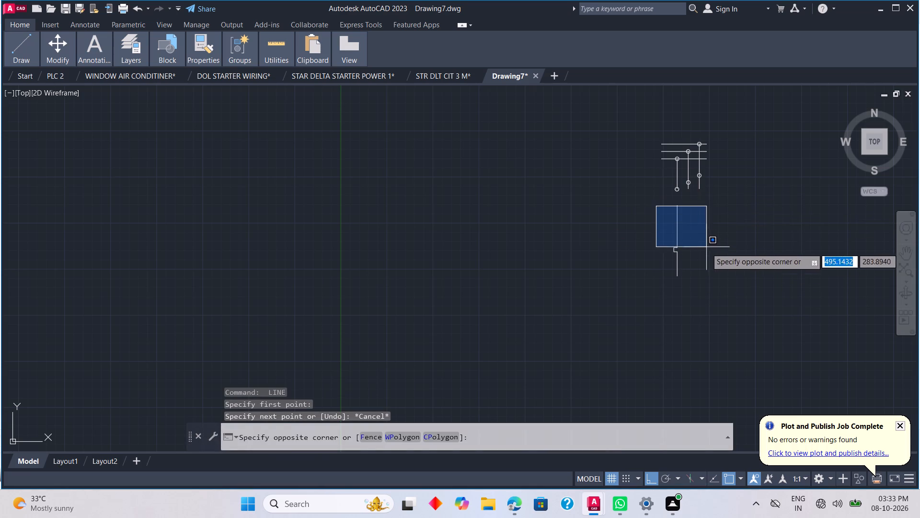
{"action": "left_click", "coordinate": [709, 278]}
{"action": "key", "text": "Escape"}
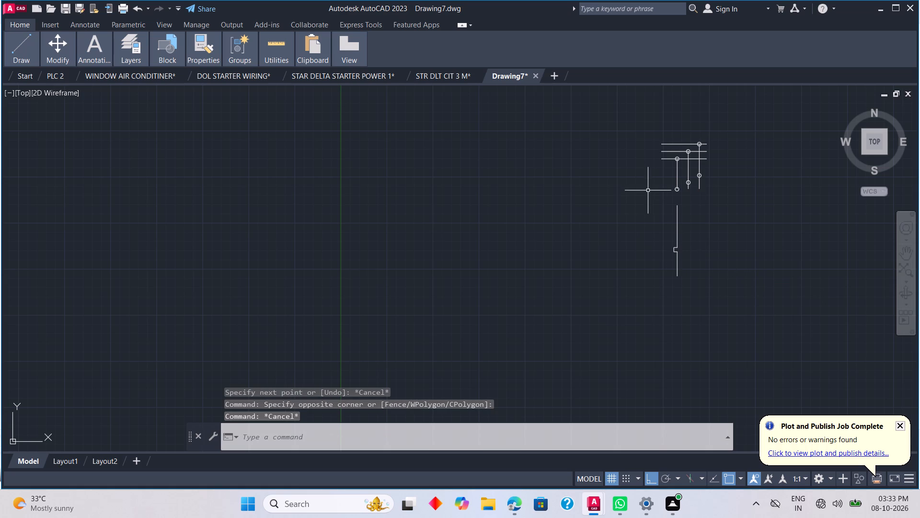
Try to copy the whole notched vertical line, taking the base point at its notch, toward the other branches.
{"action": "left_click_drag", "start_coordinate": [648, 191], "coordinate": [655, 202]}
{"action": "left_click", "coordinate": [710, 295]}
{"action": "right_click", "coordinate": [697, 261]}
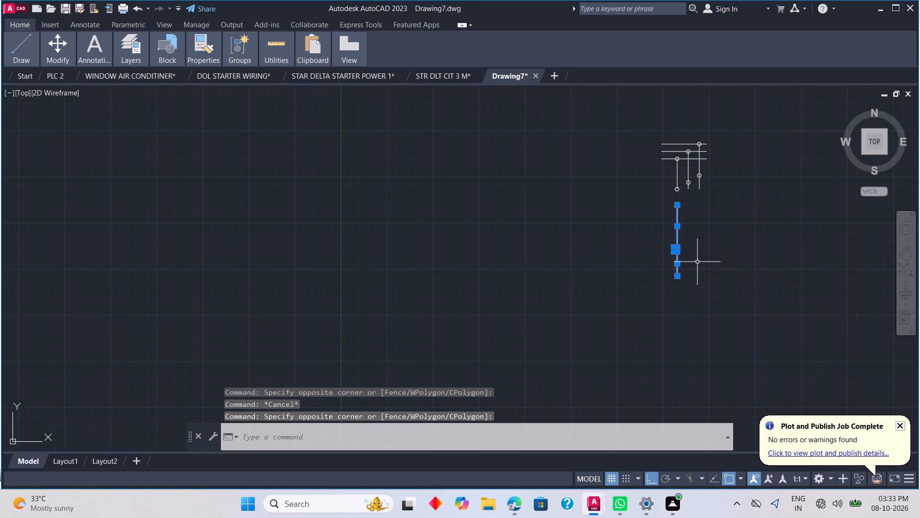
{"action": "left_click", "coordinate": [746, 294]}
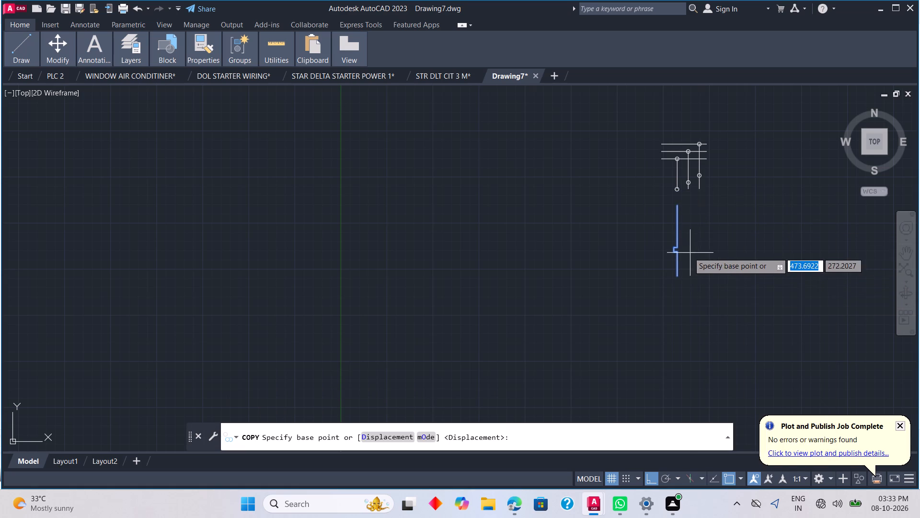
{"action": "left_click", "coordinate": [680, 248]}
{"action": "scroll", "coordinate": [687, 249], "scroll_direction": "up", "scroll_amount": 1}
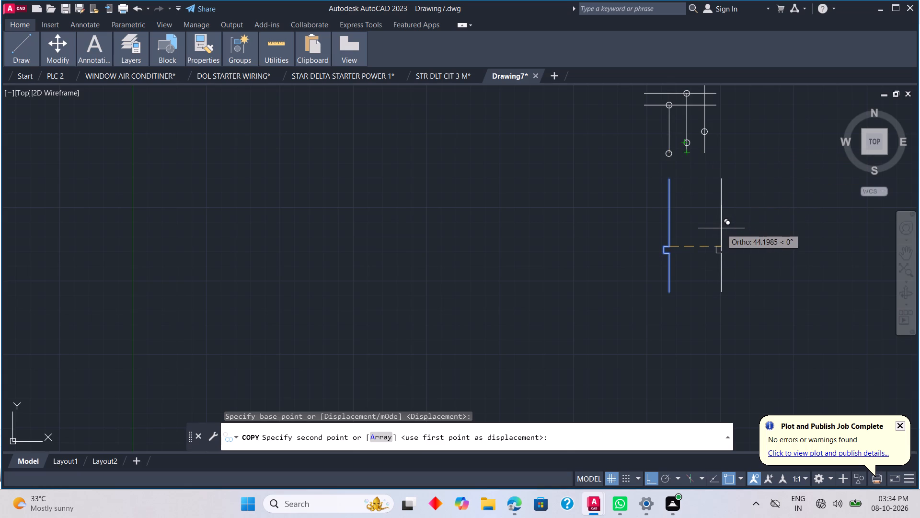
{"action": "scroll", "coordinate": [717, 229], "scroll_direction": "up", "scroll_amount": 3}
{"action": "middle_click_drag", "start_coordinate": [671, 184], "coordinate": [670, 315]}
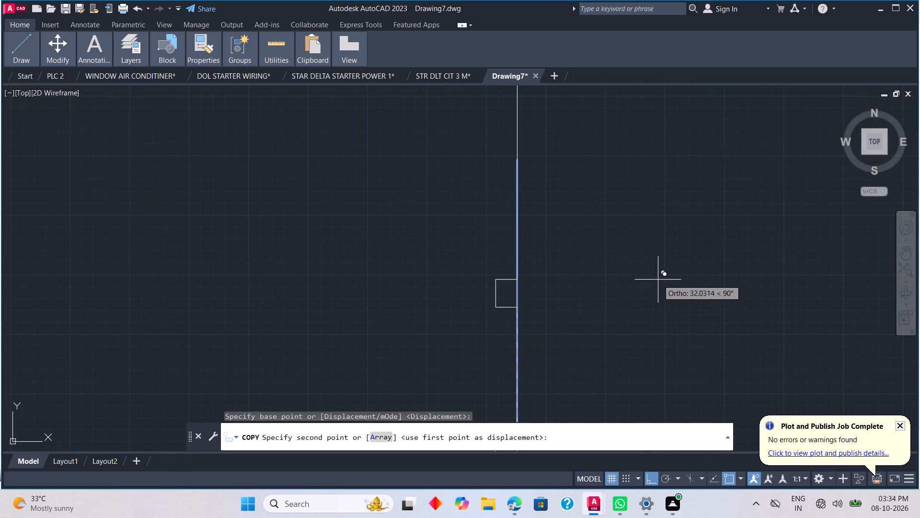
Turn off the Extension, Insertion and Midpoint object snaps, turn on Nearest, and abandon the pending copy.
{"action": "left_click", "coordinate": [739, 477]}
{"action": "left_click", "coordinate": [747, 413]}
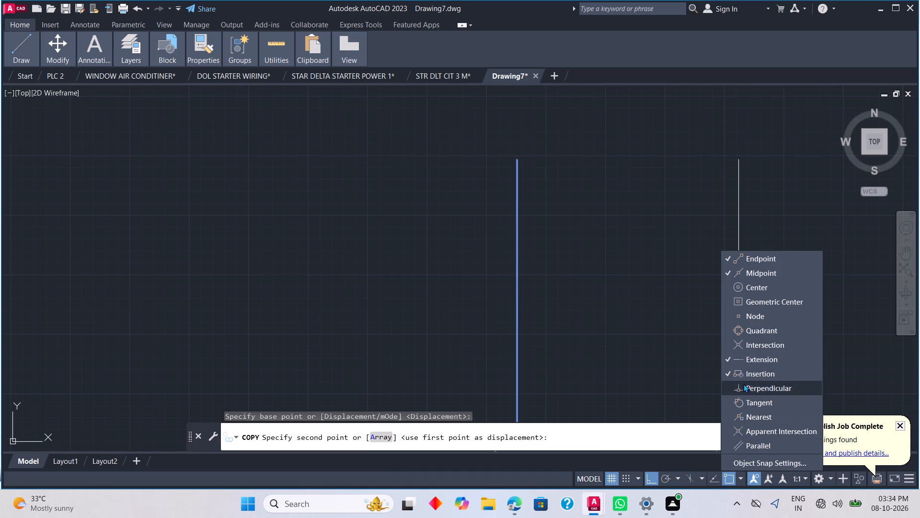
{"action": "left_click", "coordinate": [588, 208]}
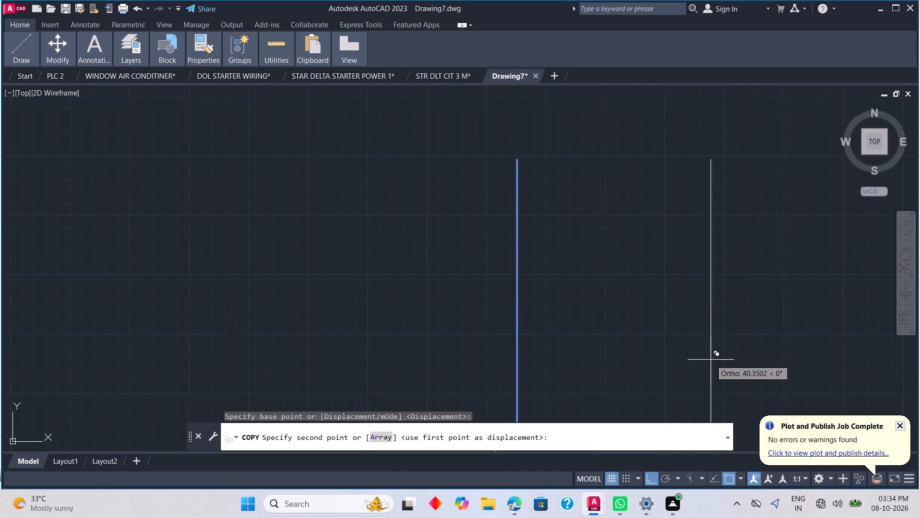
{"action": "left_click", "coordinate": [738, 476]}
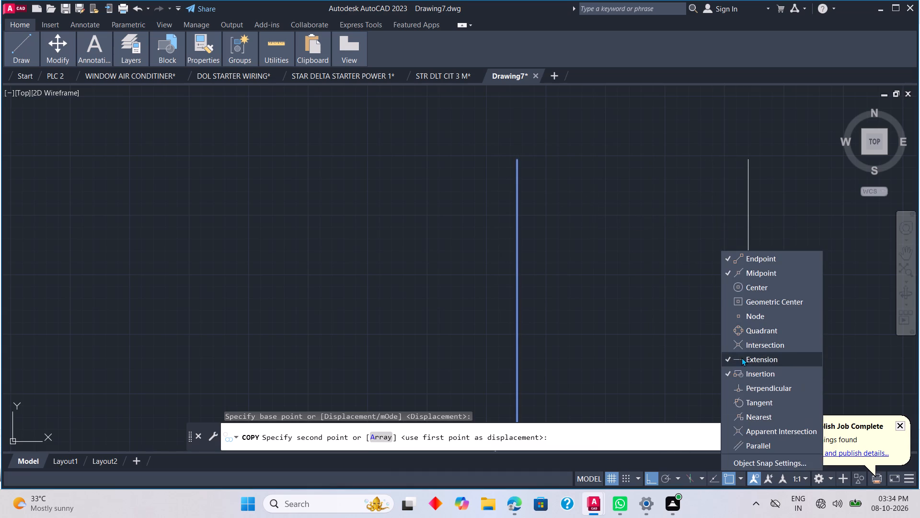
{"action": "left_click", "coordinate": [742, 357]}
{"action": "left_click", "coordinate": [742, 375]}
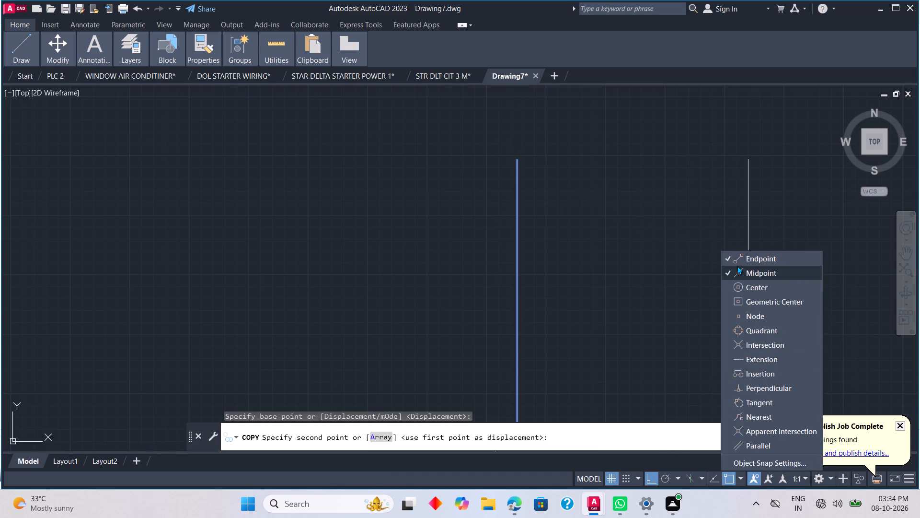
{"action": "left_click", "coordinate": [737, 266]}
{"action": "left_click", "coordinate": [741, 413]}
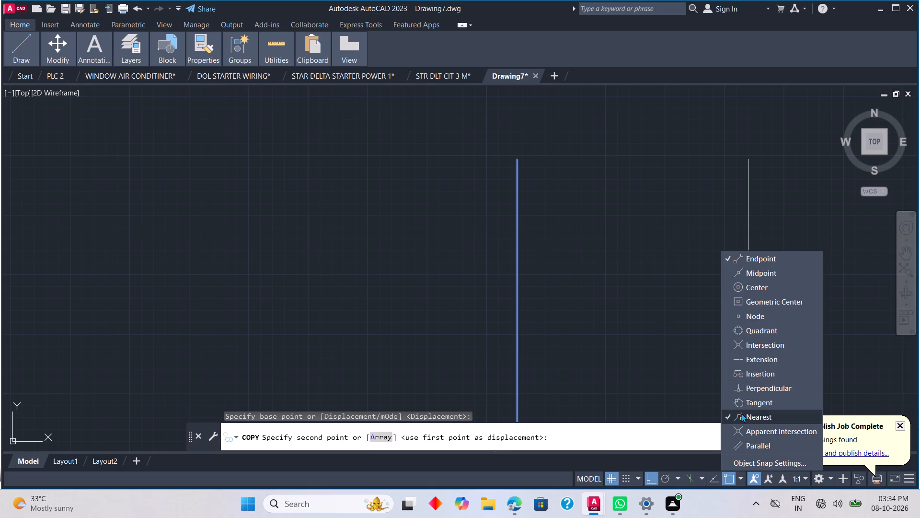
{"action": "left_click", "coordinate": [700, 337]}
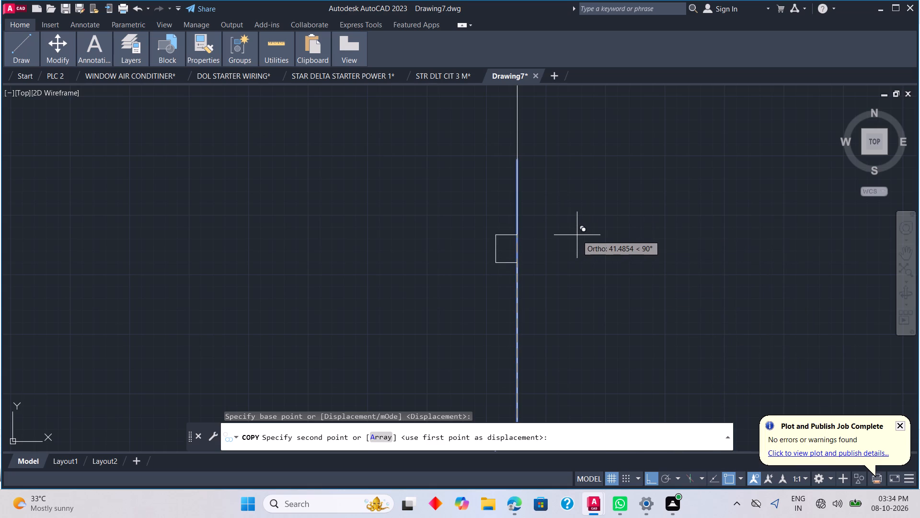
{"action": "key", "text": "Escape"}
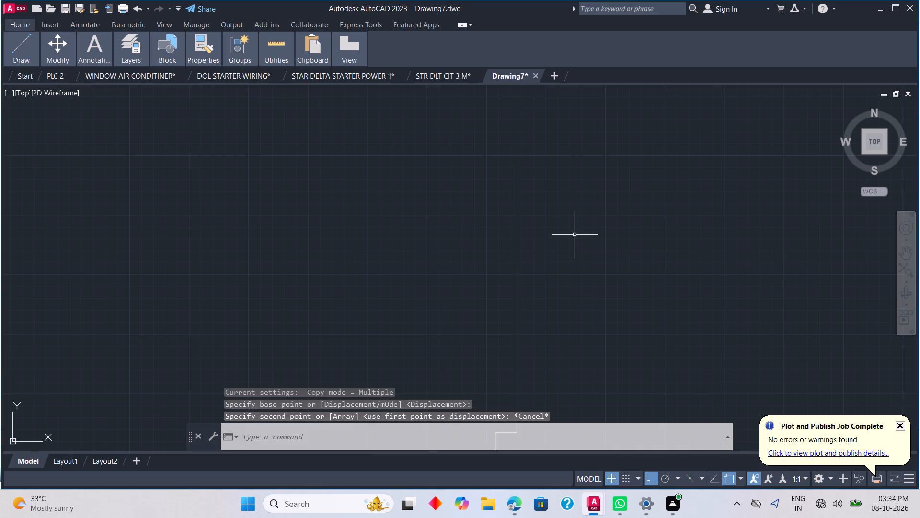
Draw a horizontal line from the notched line's top end rightward to just past the rightmost branch.
{"action": "scroll", "coordinate": [575, 234], "scroll_direction": "down", "scroll_amount": 3}
{"action": "scroll", "coordinate": [572, 243], "scroll_direction": "up", "scroll_amount": 1}
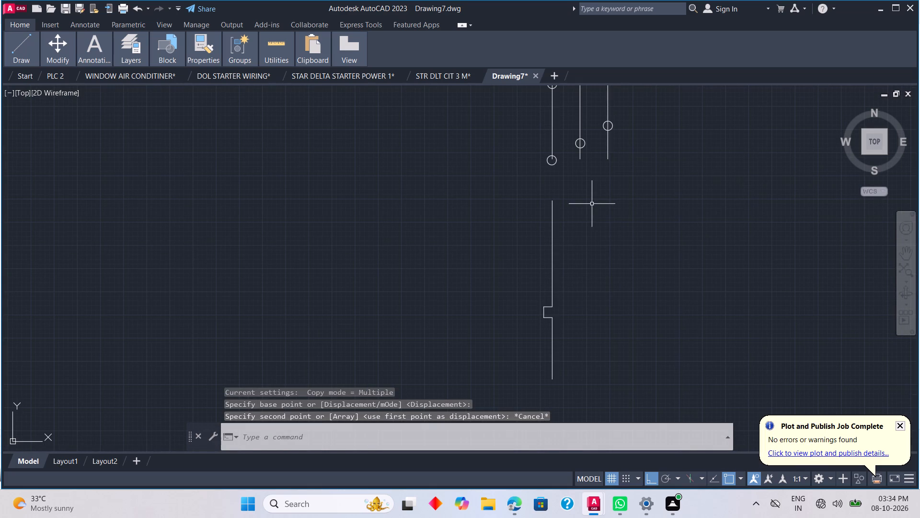
{"action": "type", "text": "L"}
{"action": "key", "text": "space"}
{"action": "left_click", "coordinate": [553, 203]}
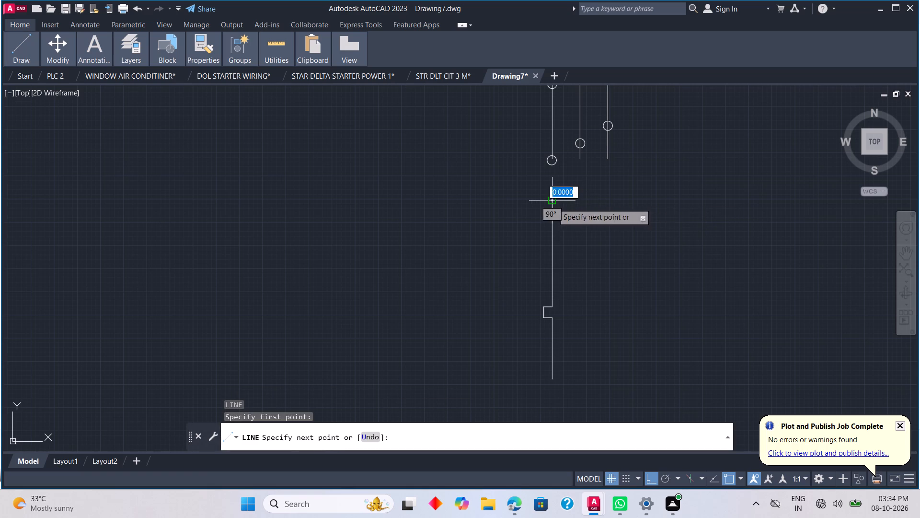
{"action": "left_click", "coordinate": [617, 212]}
{"action": "key", "text": "Escape"}
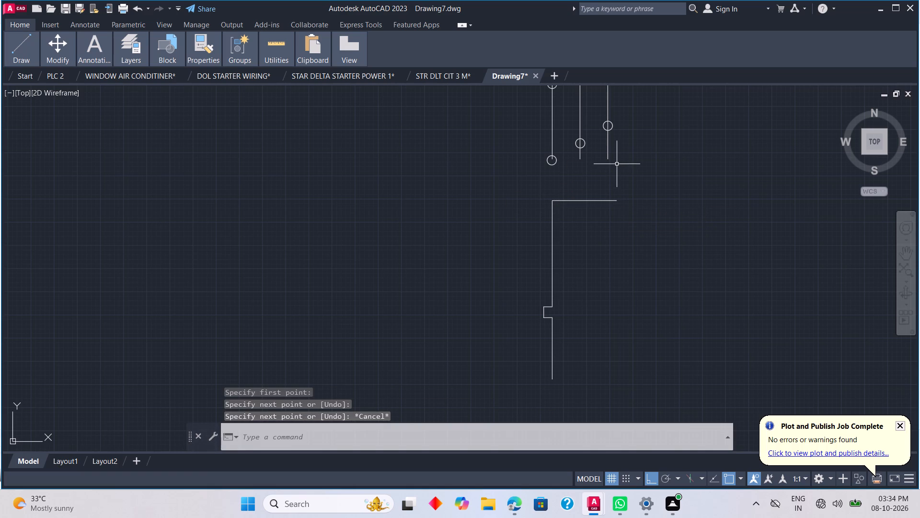
Turn on the Midpoint, Extension and Insertion object snaps within a new Line command.
{"action": "type", "text": "L"}
{"action": "key", "text": "space"}
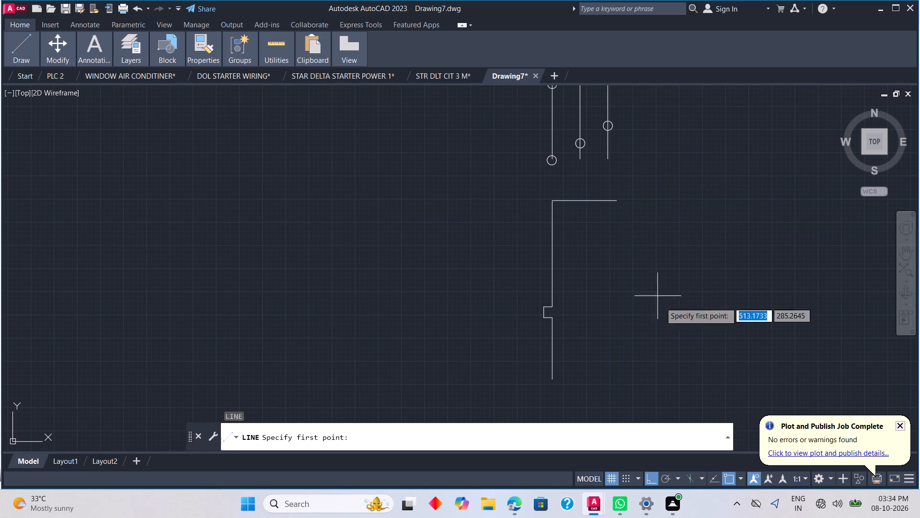
{"action": "left_click", "coordinate": [739, 480]}
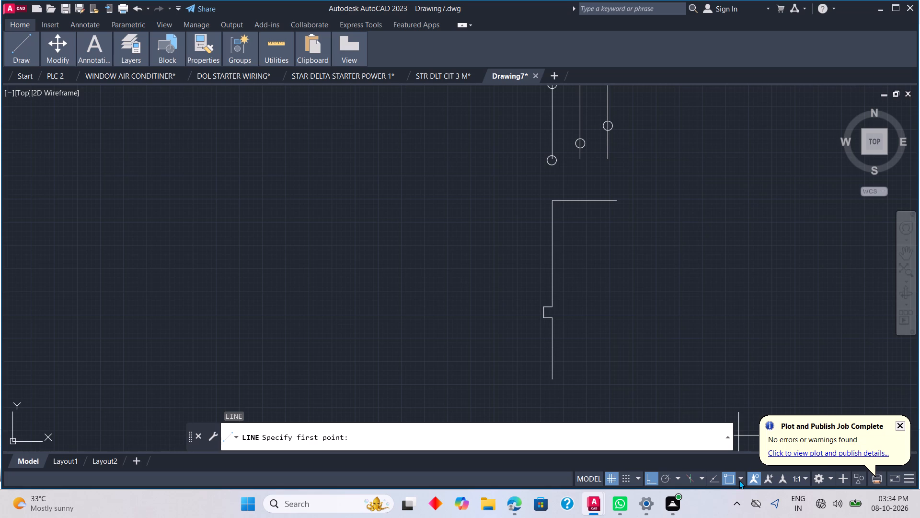
{"action": "left_click", "coordinate": [779, 279]}
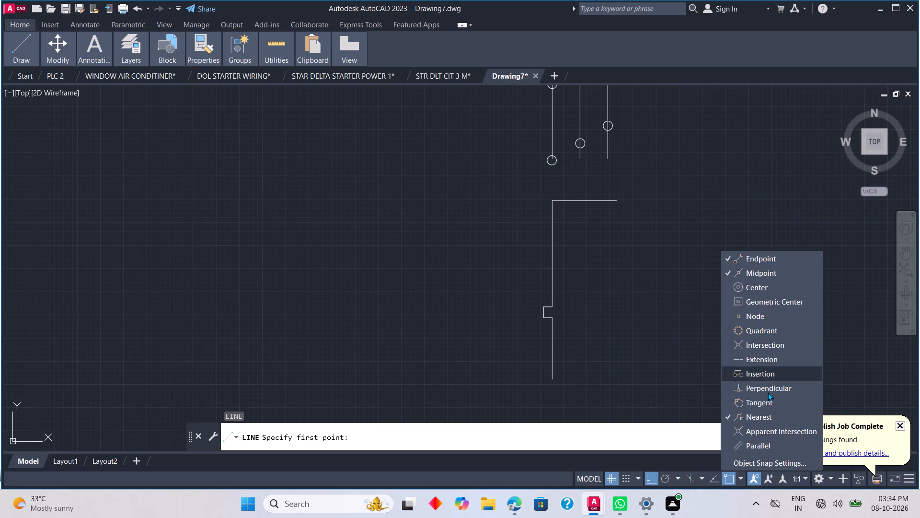
{"action": "left_click", "coordinate": [768, 392]}
{"action": "left_click", "coordinate": [762, 388]}
{"action": "left_click", "coordinate": [760, 360]}
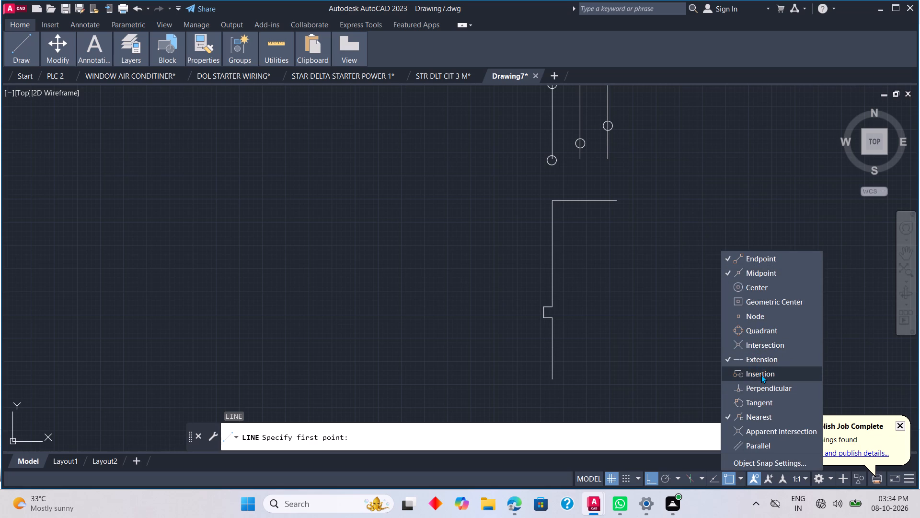
{"action": "left_click", "coordinate": [761, 375]}
{"action": "left_click", "coordinate": [694, 381]}
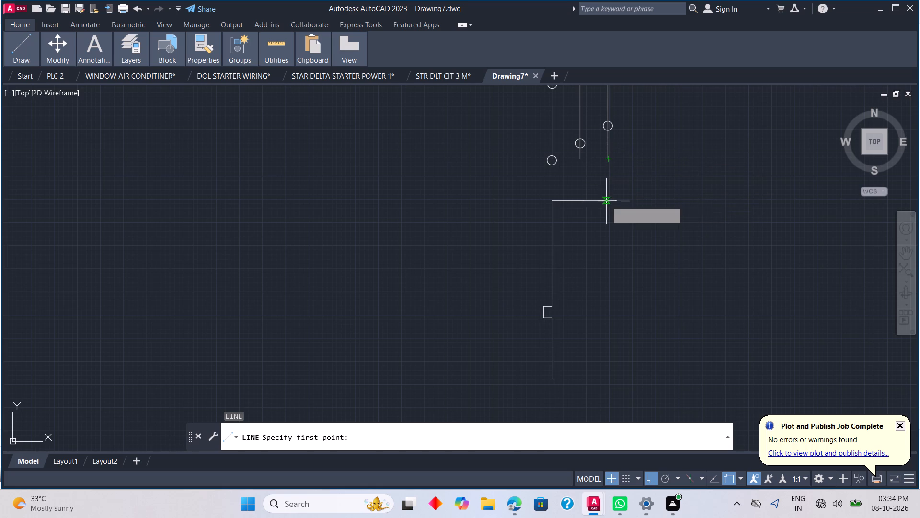
Draw a vertical line about 57 long down from the horizontal line, aligned with the rightmost branch.
{"action": "scroll", "coordinate": [607, 201], "scroll_direction": "up", "scroll_amount": 1}
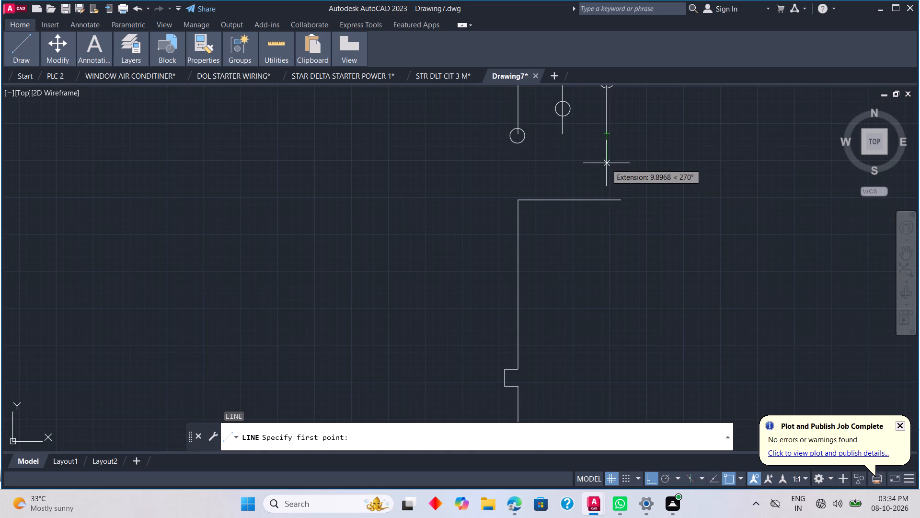
{"action": "left_click", "coordinate": [605, 199]}
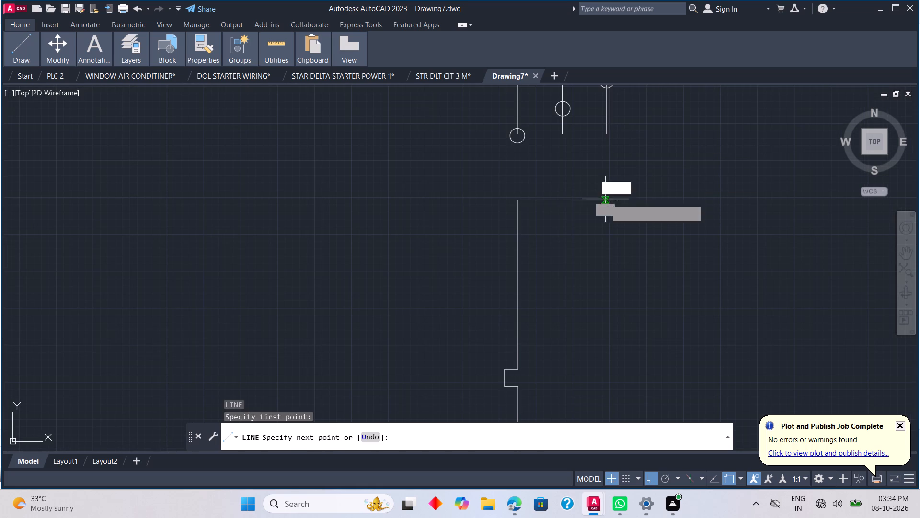
{"action": "scroll", "coordinate": [622, 260], "scroll_direction": "down", "scroll_amount": 2}
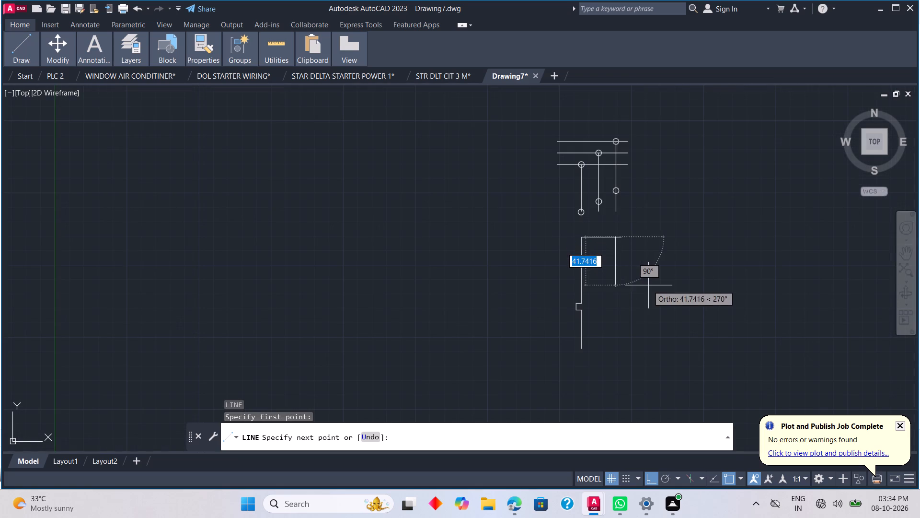
{"action": "scroll", "coordinate": [604, 299], "scroll_direction": "up", "scroll_amount": 1}
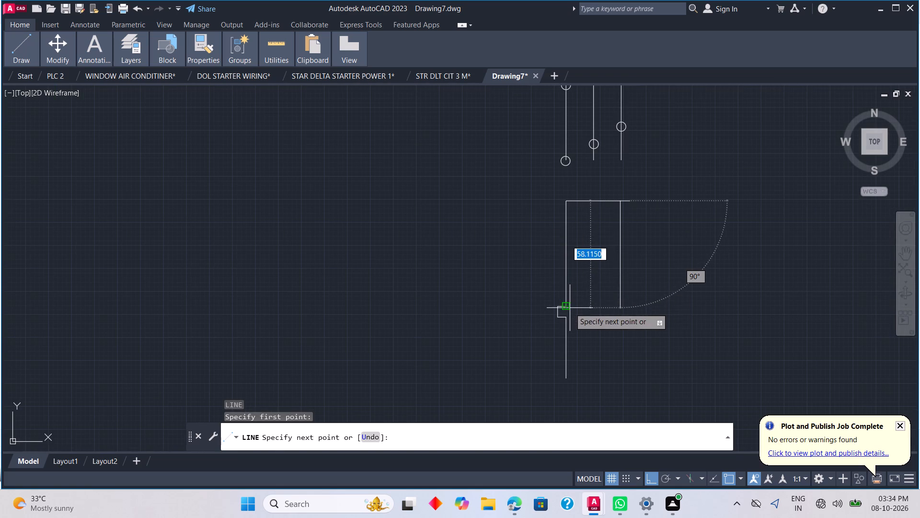
{"action": "left_click", "coordinate": [616, 304]}
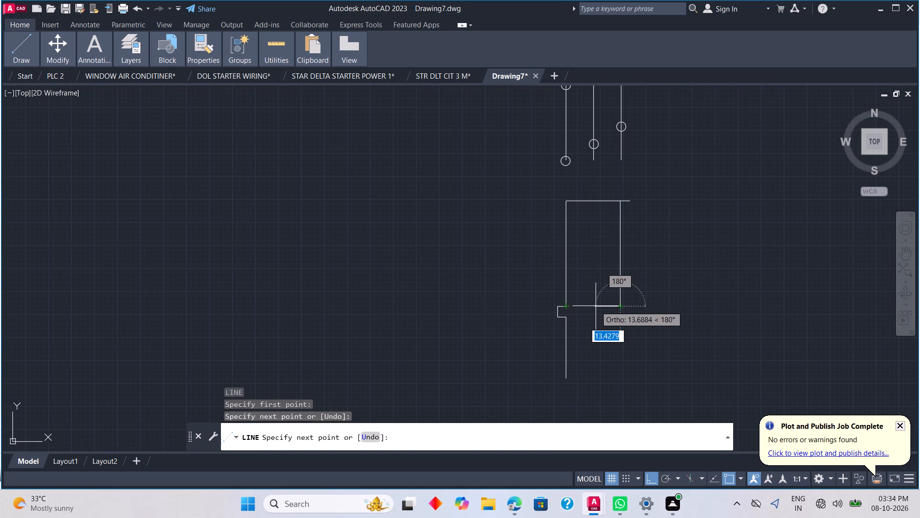
Continue the rightmost line with a left-side notch about 4 wide by 6 high and a lower segment ending near the first notched line's bottom level.
{"action": "scroll", "coordinate": [609, 307], "scroll_direction": "up", "scroll_amount": 3}
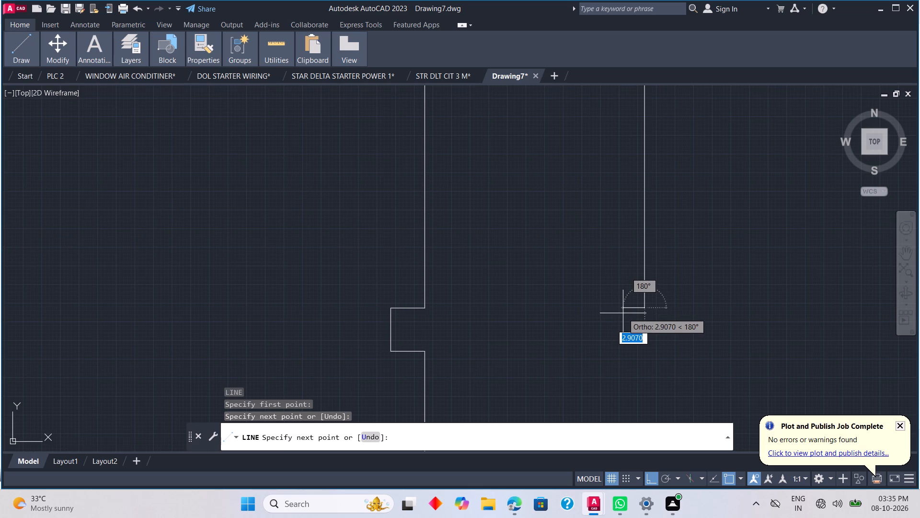
{"action": "left_click", "coordinate": [614, 309]}
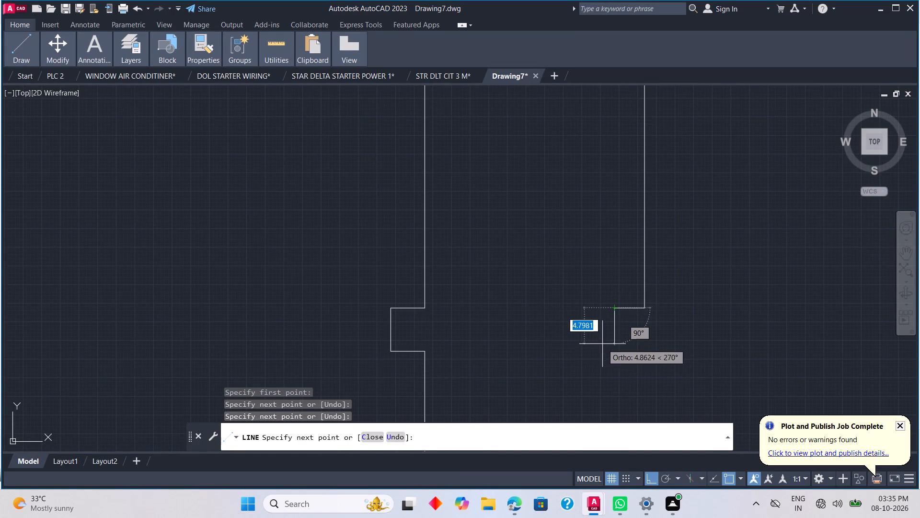
{"action": "left_click_drag", "start_coordinate": [430, 349], "coordinate": [418, 349]}
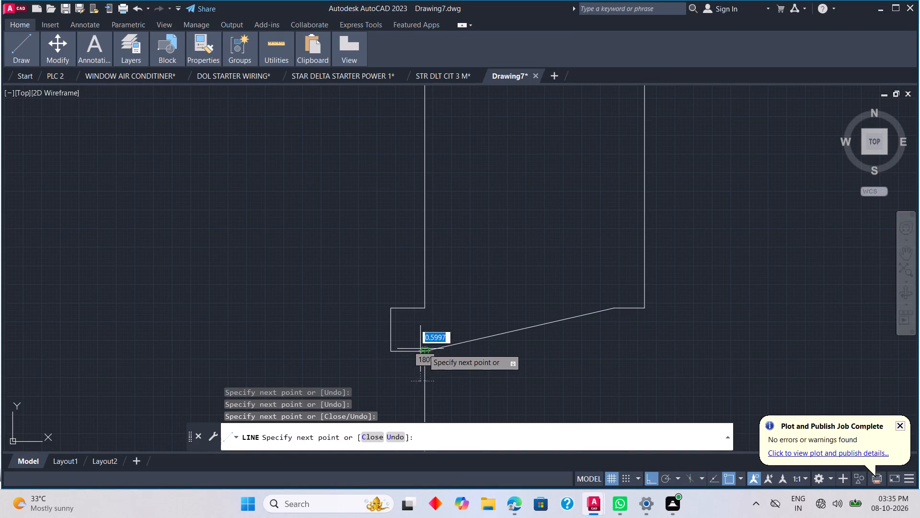
{"action": "key", "text": "ctrl+z"}
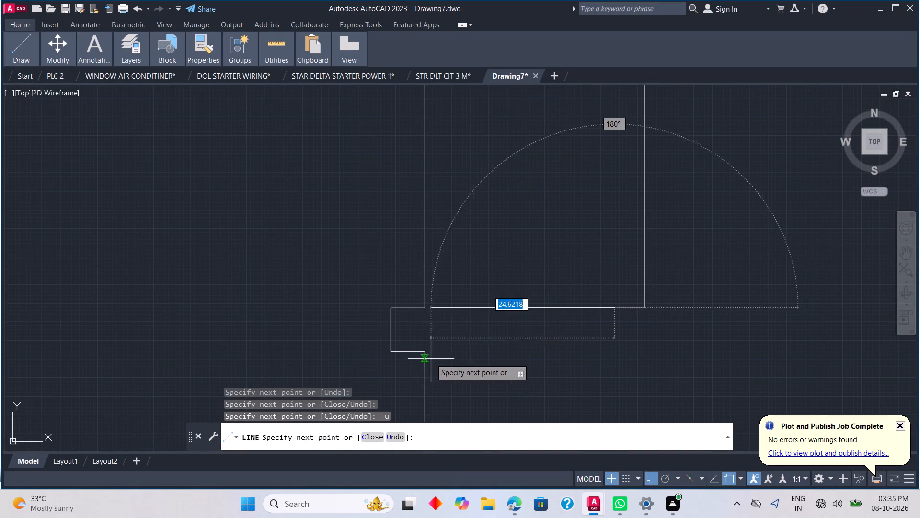
{"action": "left_click", "coordinate": [585, 352]}
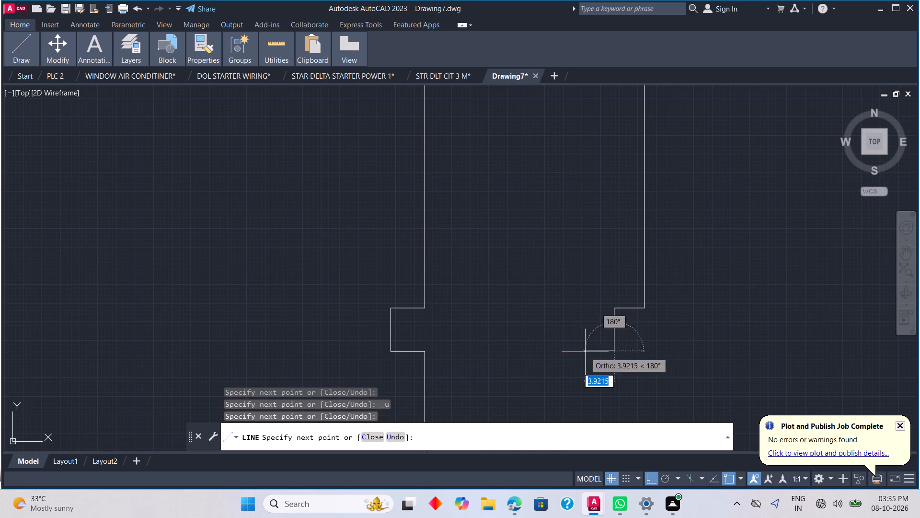
{"action": "left_click", "coordinate": [648, 345]}
{"action": "scroll", "coordinate": [649, 353], "scroll_direction": "down", "scroll_amount": 3}
{"action": "middle_click_drag", "start_coordinate": [643, 369], "coordinate": [643, 369]}
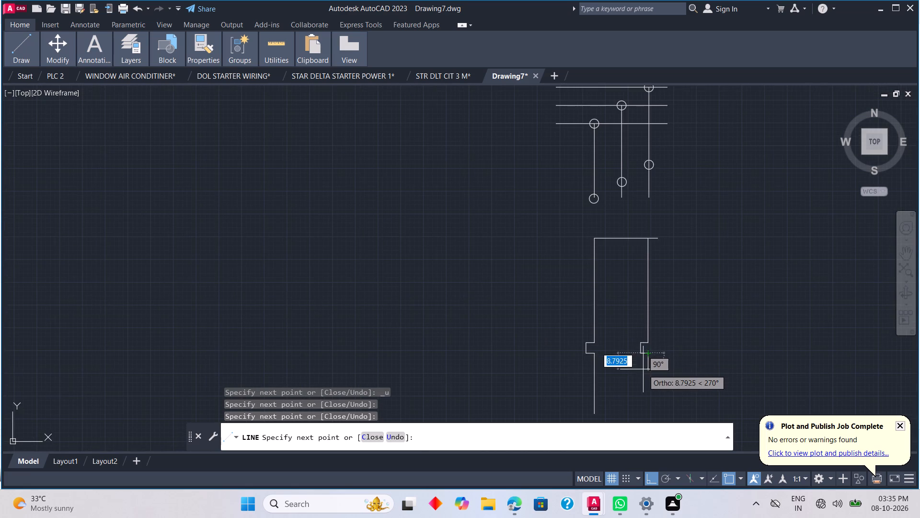
{"action": "middle_click_drag", "start_coordinate": [643, 369], "coordinate": [659, 297]}
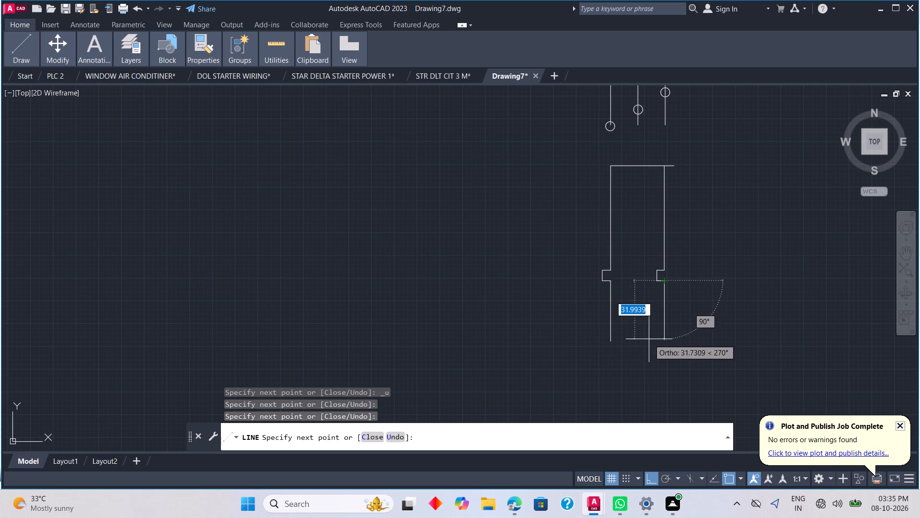
{"action": "left_click", "coordinate": [654, 342]}
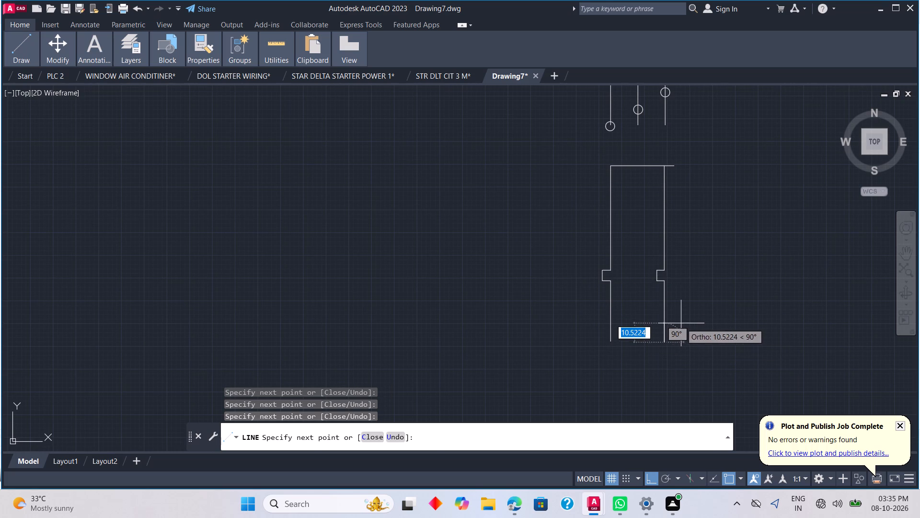
{"action": "key", "text": "Escape"}
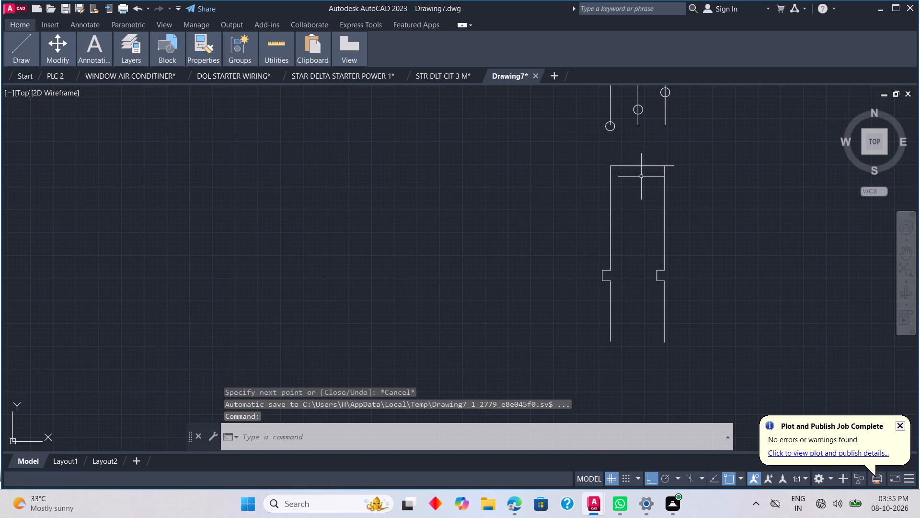
Turn off the Midpoint object snap within a new Line command.
{"action": "type", "text": "L"}
{"action": "key", "text": "space"}
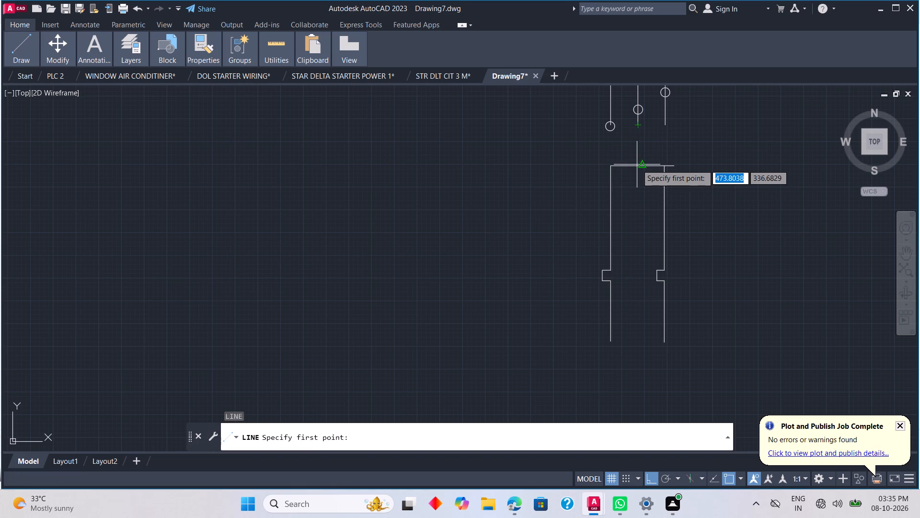
{"action": "scroll", "coordinate": [637, 165], "scroll_direction": "up", "scroll_amount": 2}
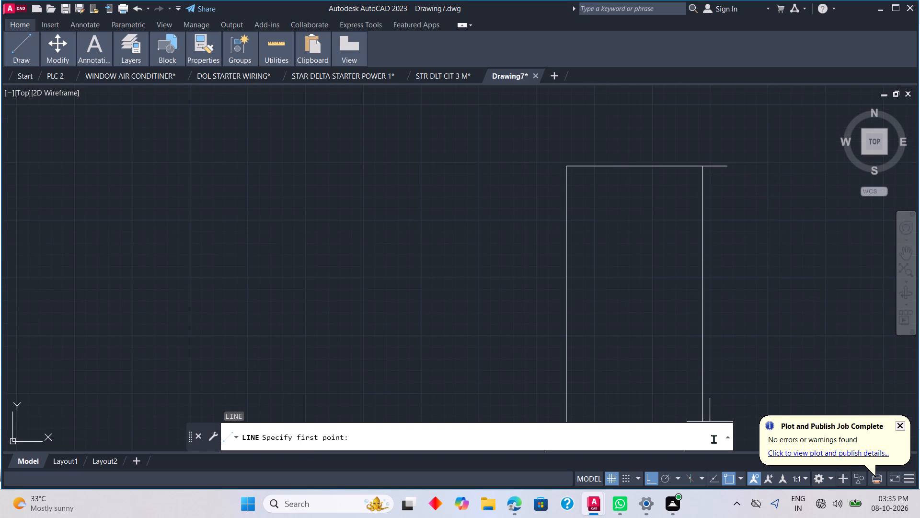
{"action": "left_click", "coordinate": [740, 475]}
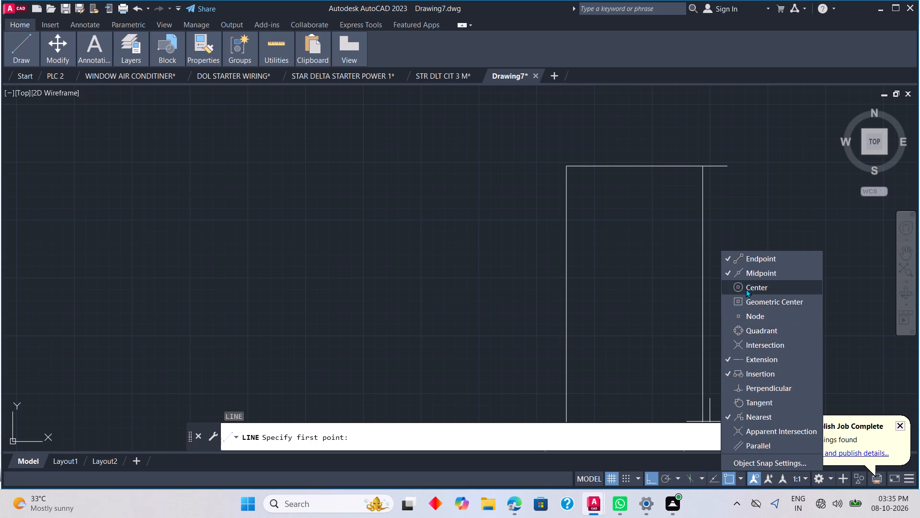
{"action": "left_click", "coordinate": [745, 276]}
{"action": "left_click", "coordinate": [669, 303]}
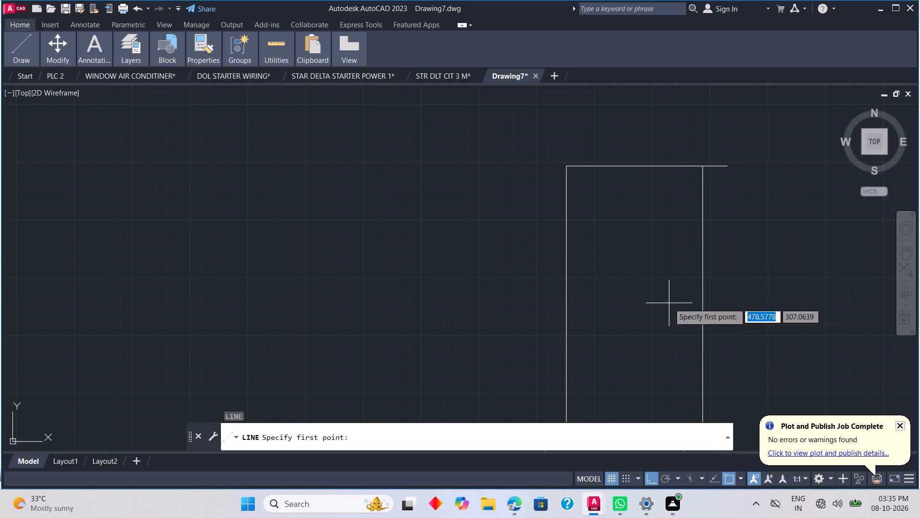
Draw a vertical line about 57 long down from the horizontal line, aligned with the middle branch.
{"action": "middle_click", "coordinate": [661, 232]}
{"action": "middle_click_drag", "start_coordinate": [661, 231], "coordinate": [659, 324]}
{"action": "middle_click_drag", "start_coordinate": [635, 227], "coordinate": [628, 313]}
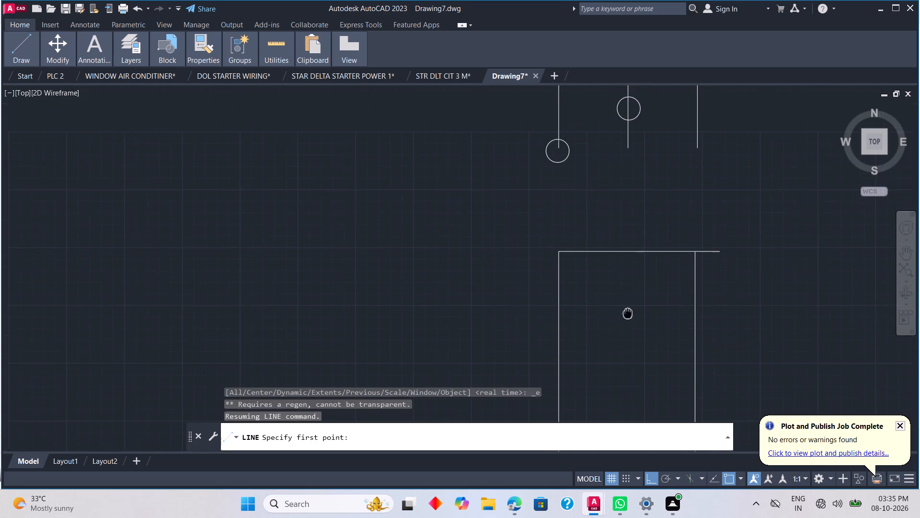
{"action": "middle_click_drag", "start_coordinate": [628, 313], "coordinate": [628, 317]}
{"action": "scroll", "coordinate": [628, 312], "scroll_direction": "down", "scroll_amount": 1}
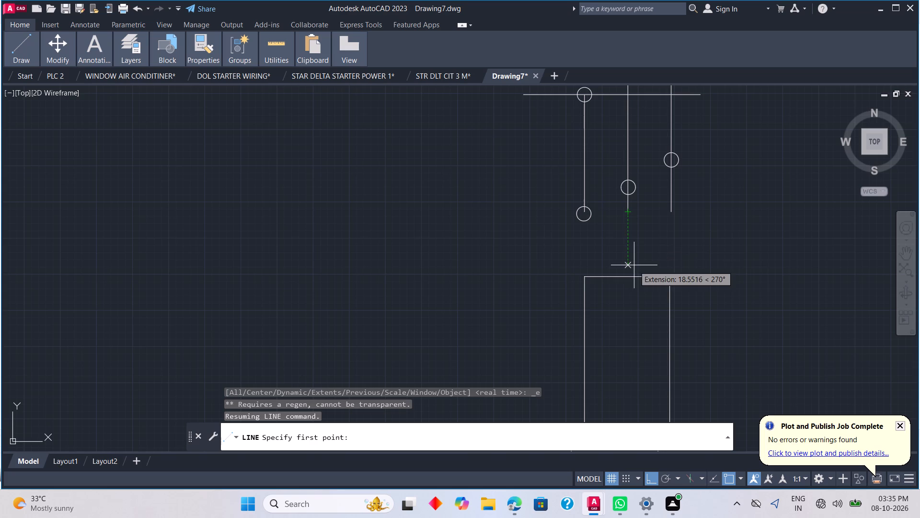
{"action": "scroll", "coordinate": [626, 275], "scroll_direction": "up", "scroll_amount": 2}
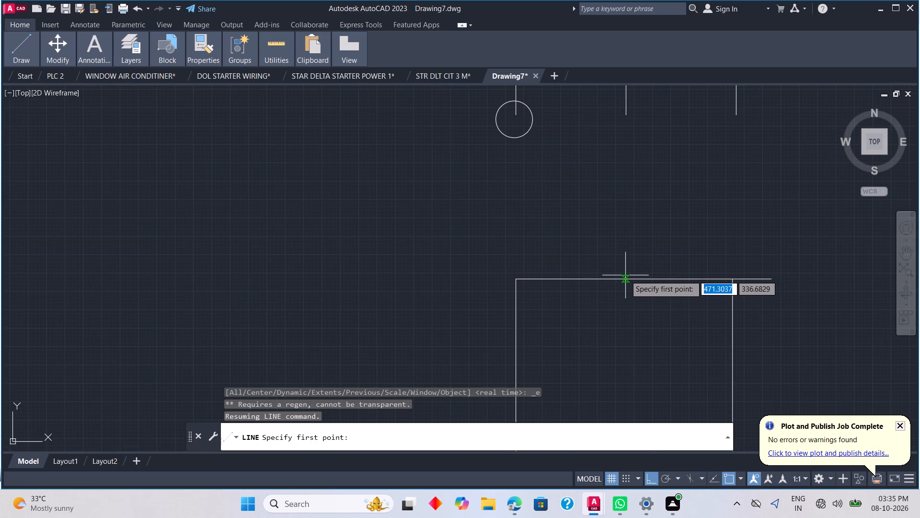
{"action": "left_click", "coordinate": [625, 279]}
{"action": "scroll", "coordinate": [635, 318], "scroll_direction": "down", "scroll_amount": 3}
{"action": "middle_click_drag", "start_coordinate": [631, 336], "coordinate": [661, 228]}
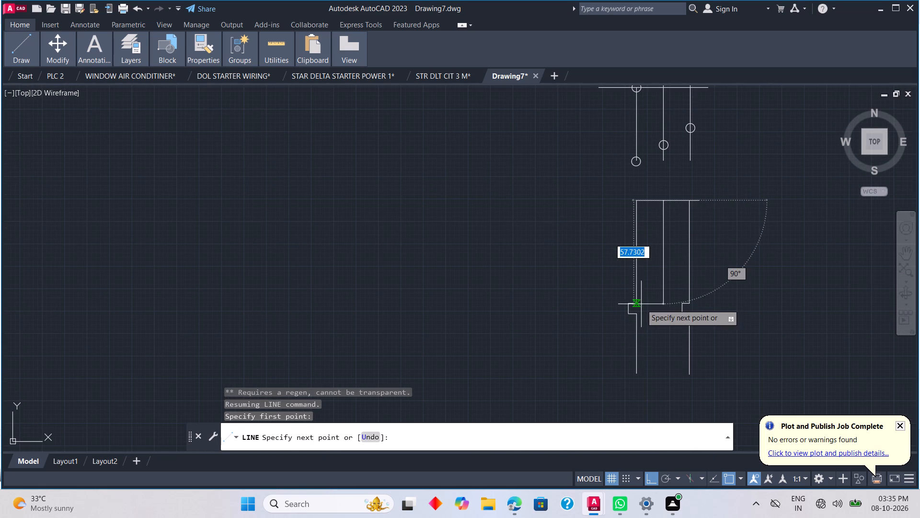
{"action": "left_click", "coordinate": [666, 303]}
Continue the middle line with a left-side notch about 5 wide by 6 high and a lower vertical segment about 33 long.
{"action": "scroll", "coordinate": [655, 301], "scroll_direction": "up", "scroll_amount": 2}
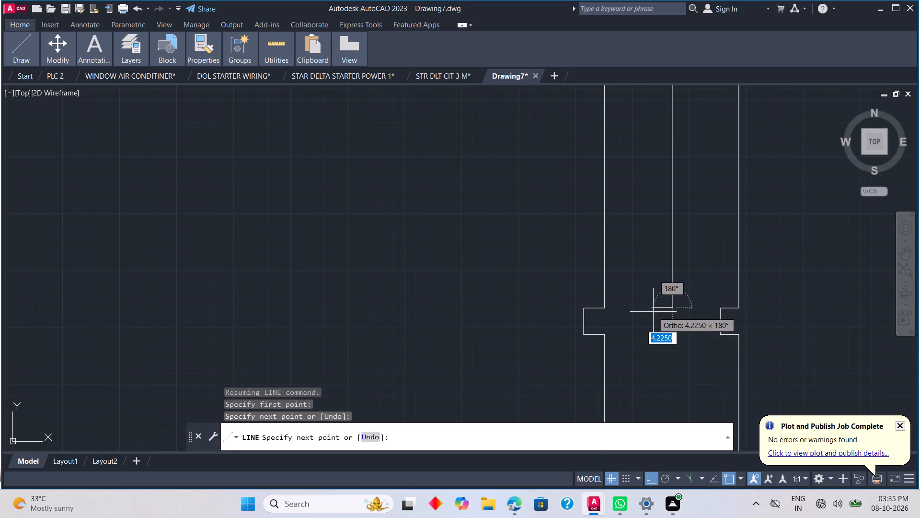
{"action": "scroll", "coordinate": [653, 312], "scroll_direction": "up", "scroll_amount": 2}
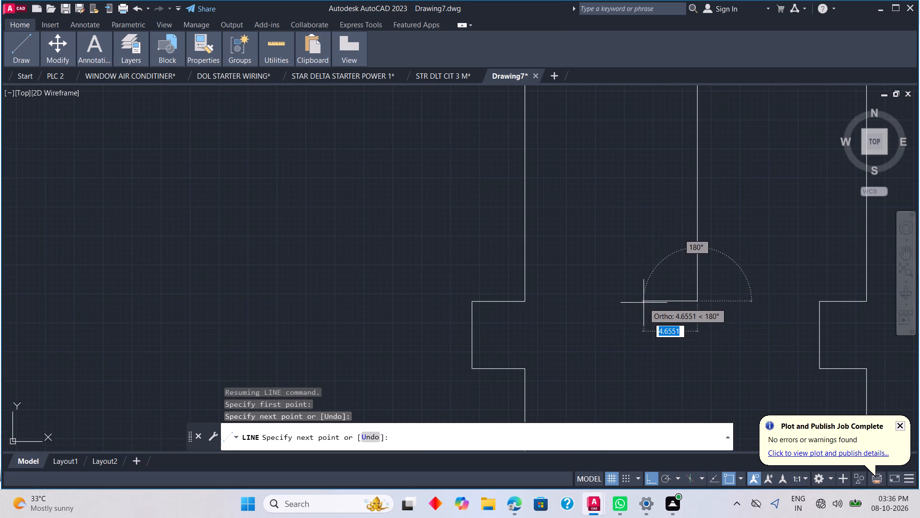
{"action": "left_click", "coordinate": [644, 303]}
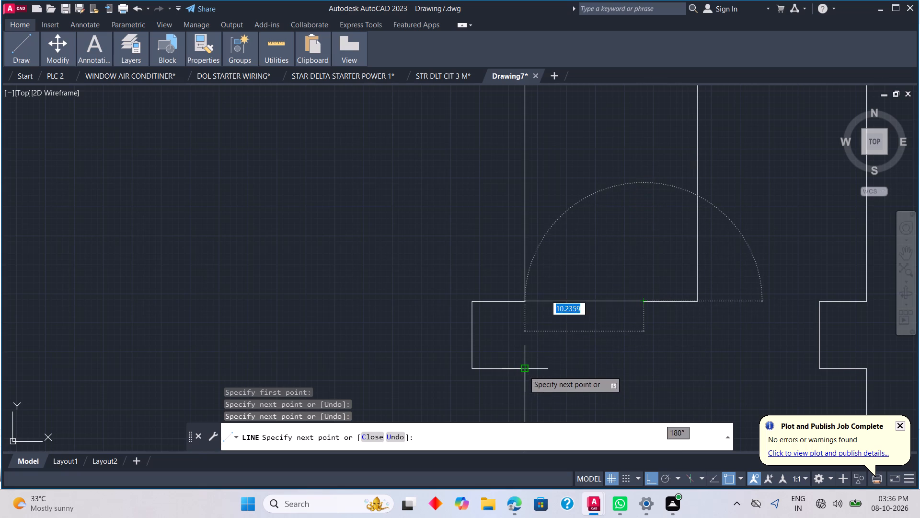
{"action": "left_click", "coordinate": [612, 370]}
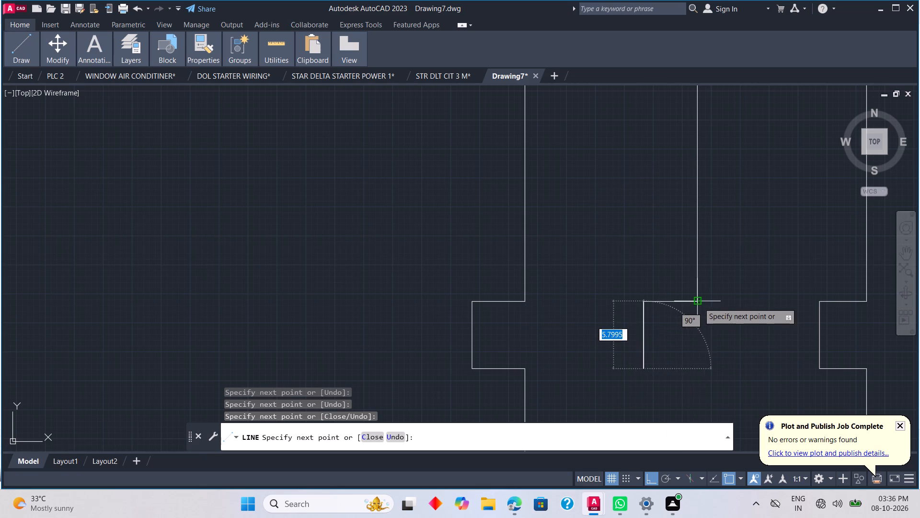
{"action": "left_click", "coordinate": [703, 368]}
{"action": "scroll", "coordinate": [703, 368], "scroll_direction": "down", "scroll_amount": 3}
{"action": "middle_click_drag", "start_coordinate": [702, 369], "coordinate": [720, 299]}
{"action": "left_click_drag", "start_coordinate": [720, 346], "coordinate": [721, 386]}
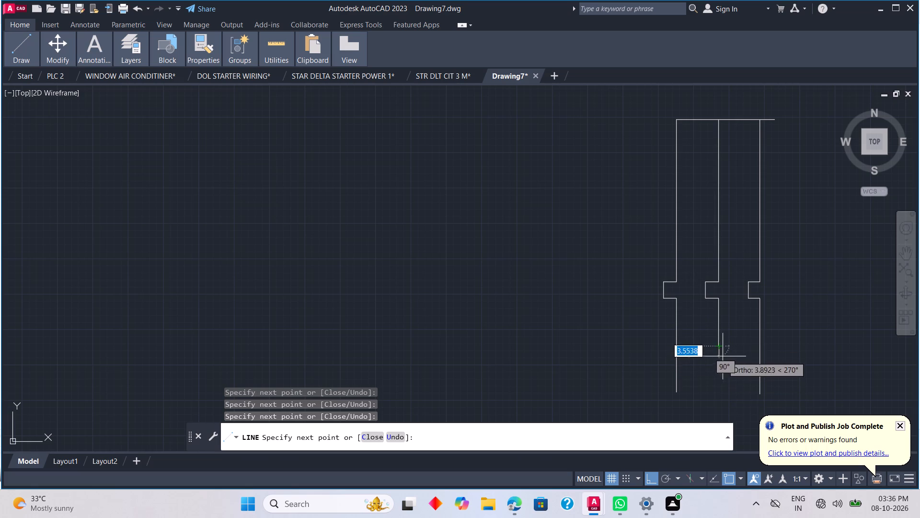
{"action": "key", "text": "ctrl+z"}
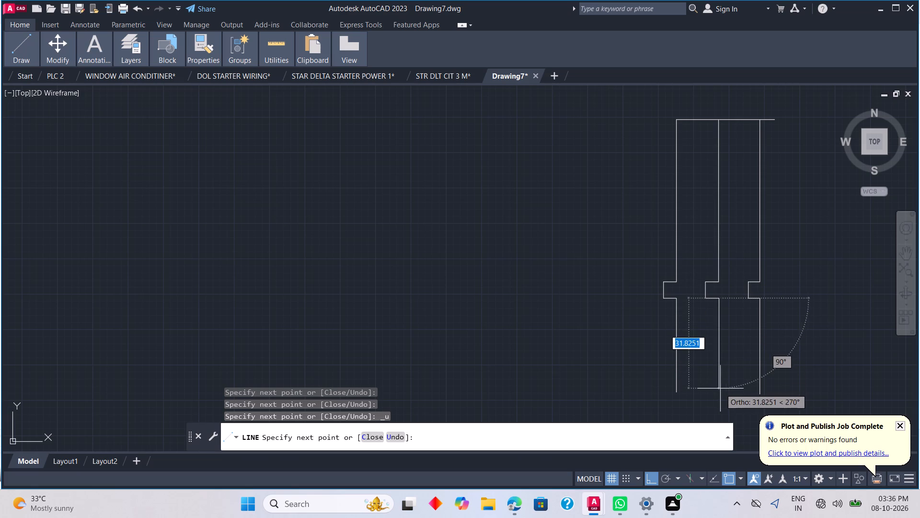
{"action": "left_click", "coordinate": [720, 391]}
{"action": "key", "text": "Escape"}
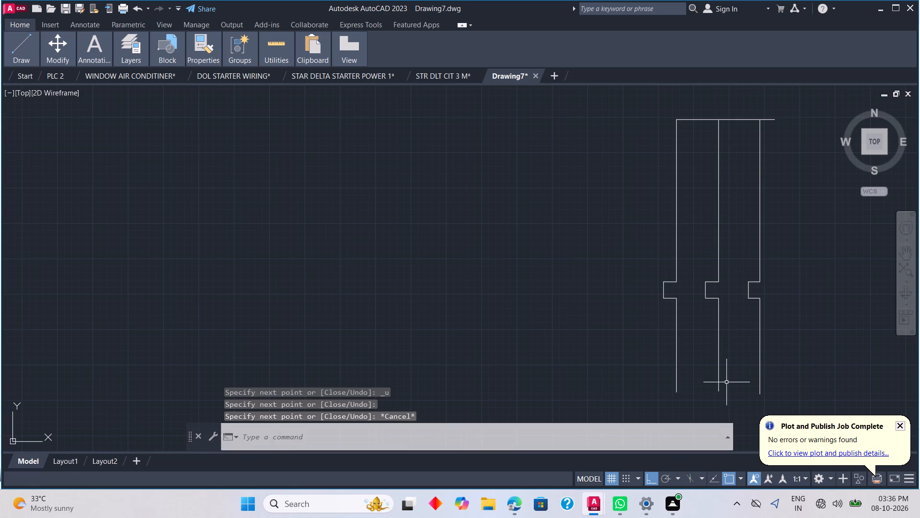
Trim away the horizontal line across the tops of the three notched vertical lines, including its end past the rightmost one.
{"action": "scroll", "coordinate": [729, 350], "scroll_direction": "down", "scroll_amount": 2}
{"action": "type", "text": "TR"}
{"action": "key", "text": "space"}
{"action": "left_click", "coordinate": [733, 260]}
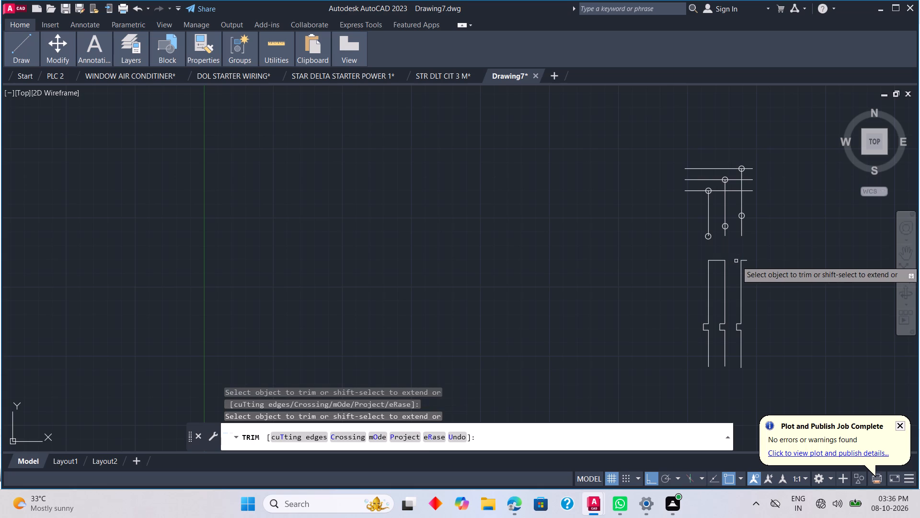
{"action": "left_click", "coordinate": [746, 259]}
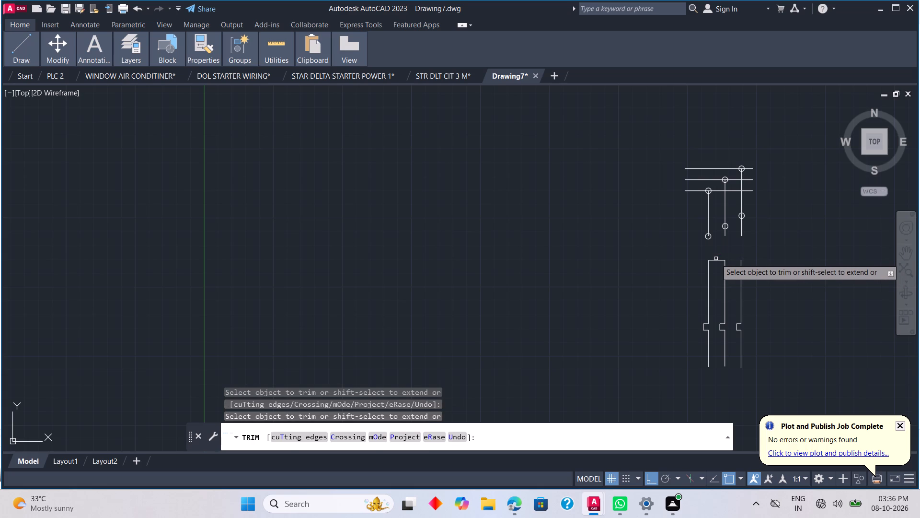
{"action": "left_click_drag", "start_coordinate": [716, 259], "coordinate": [717, 270]}
{"action": "key", "text": "Escape"}
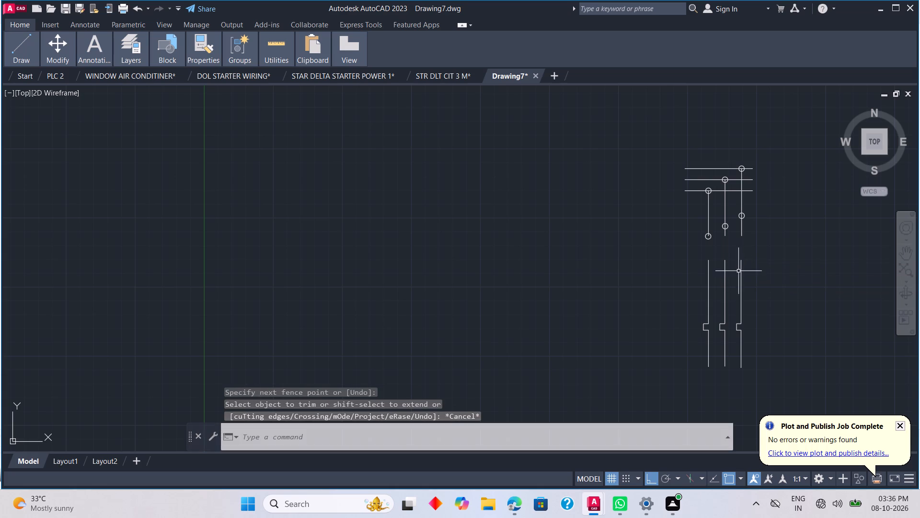
Draw a vertical line about 9 long down from the lower end of the left branch, at its bottom circle.
{"action": "scroll", "coordinate": [755, 314], "scroll_direction": "down", "scroll_amount": 1}
{"action": "middle_click", "coordinate": [743, 339]}
{"action": "middle_click_drag", "start_coordinate": [747, 308], "coordinate": [747, 294]}
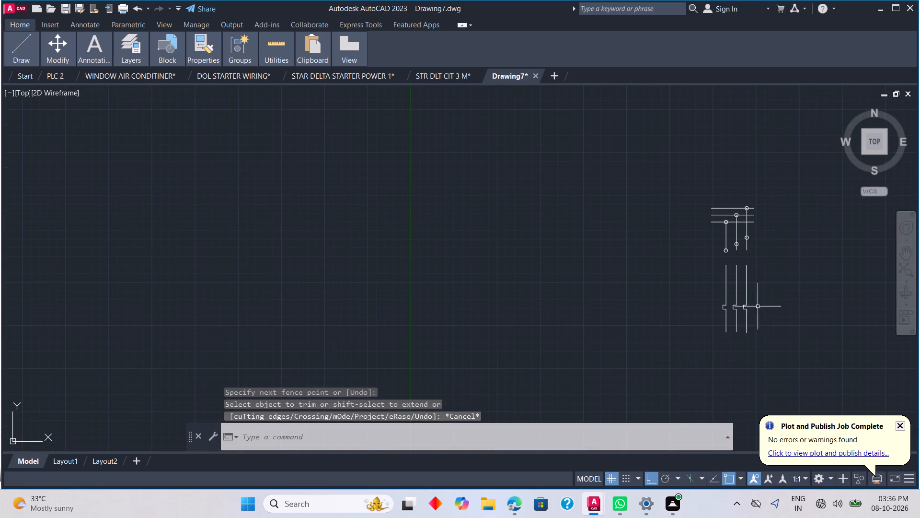
{"action": "scroll", "coordinate": [760, 317], "scroll_direction": "up", "scroll_amount": 1}
{"action": "middle_click", "coordinate": [730, 341]}
{"action": "middle_click_drag", "start_coordinate": [734, 310], "coordinate": [735, 289]}
{"action": "middle_click_drag", "start_coordinate": [734, 268], "coordinate": [739, 239]}
{"action": "middle_click", "coordinate": [739, 239]}
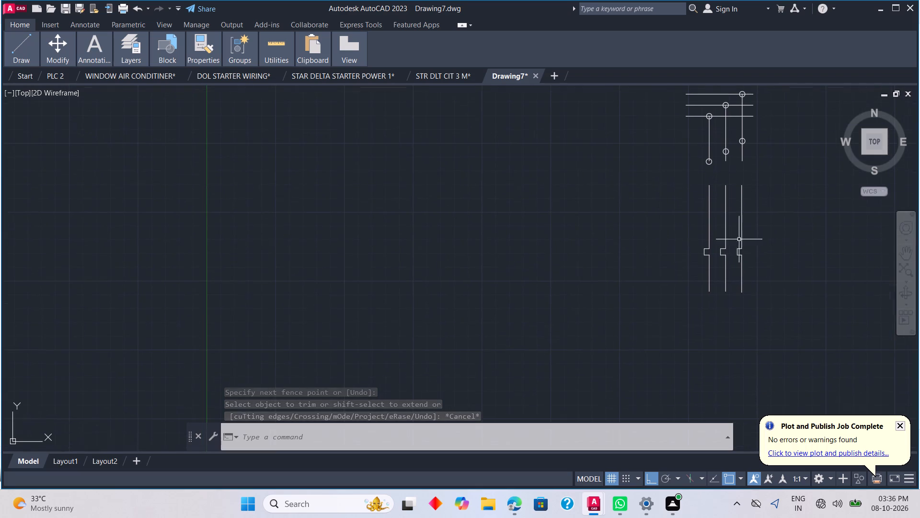
{"action": "middle_click", "coordinate": [740, 277]}
{"action": "middle_click", "coordinate": [767, 241]}
{"action": "scroll", "coordinate": [767, 241], "scroll_direction": "down", "scroll_amount": 1}
{"action": "middle_click", "coordinate": [767, 241]}
{"action": "middle_click_drag", "start_coordinate": [767, 241], "coordinate": [768, 283]}
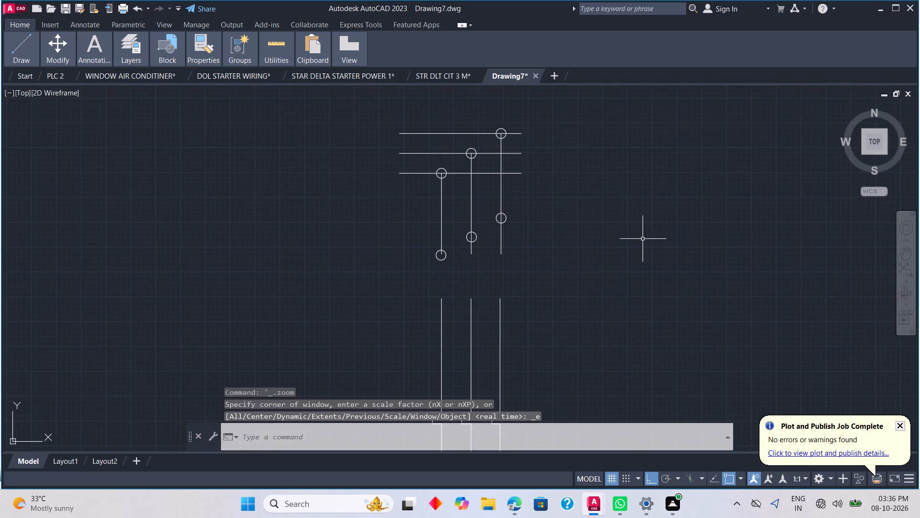
{"action": "scroll", "coordinate": [472, 275], "scroll_direction": "up", "scroll_amount": 1}
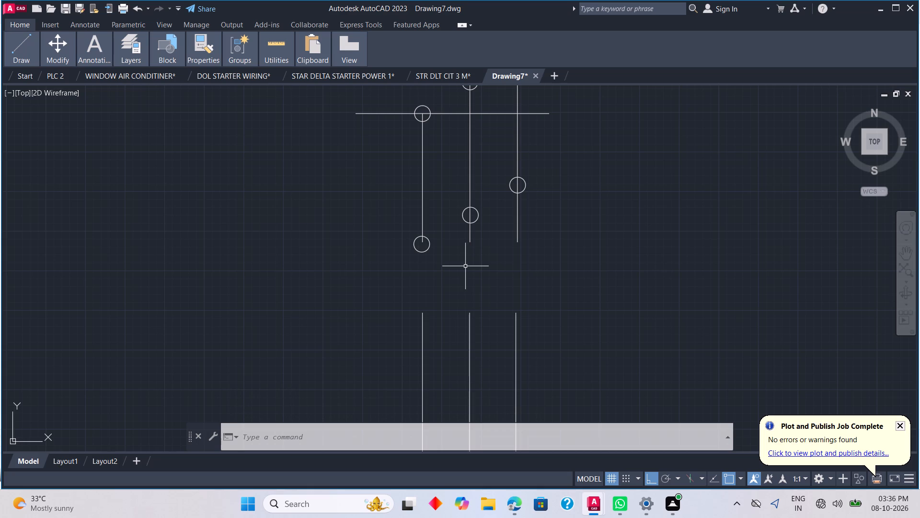
{"action": "key", "text": "l"}
{"action": "key", "text": "space"}
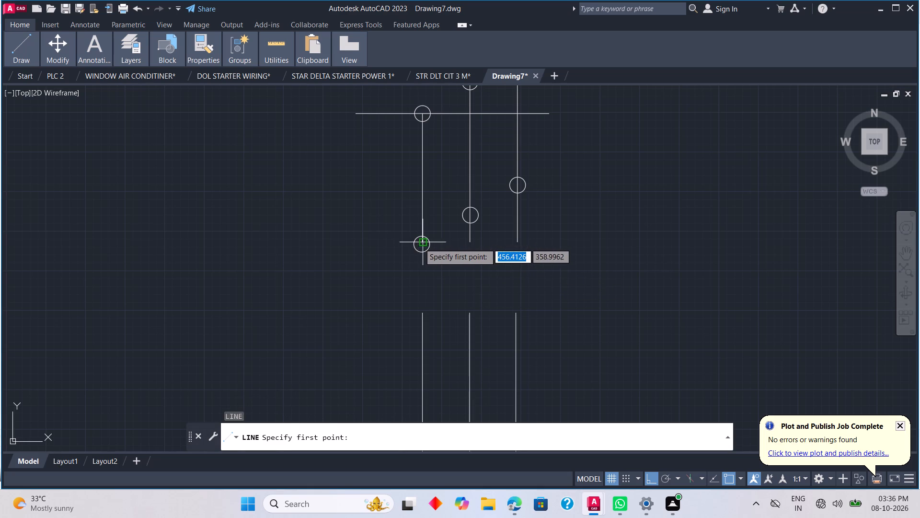
{"action": "left_click", "coordinate": [421, 243]}
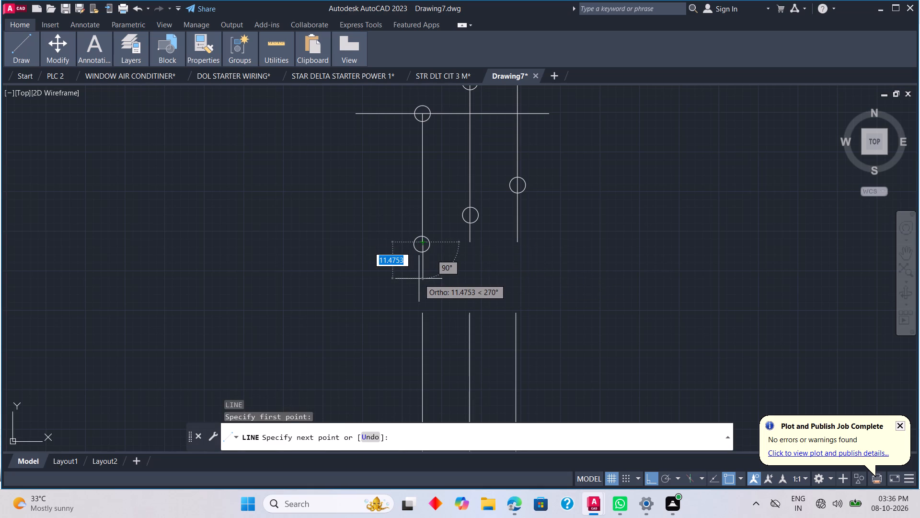
{"action": "left_click", "coordinate": [421, 272]}
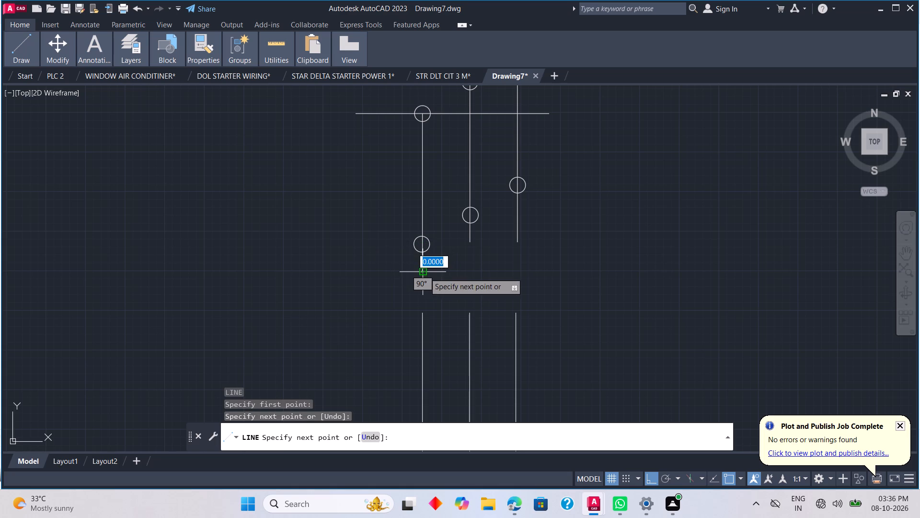
{"action": "key", "text": "Escape"}
Draw a diagonal from the middle branch's lower end to the left extension's end, continuing horizontally about 30 to just past the rightmost branch.
{"action": "type", "text": "L"}
{"action": "key", "text": "space"}
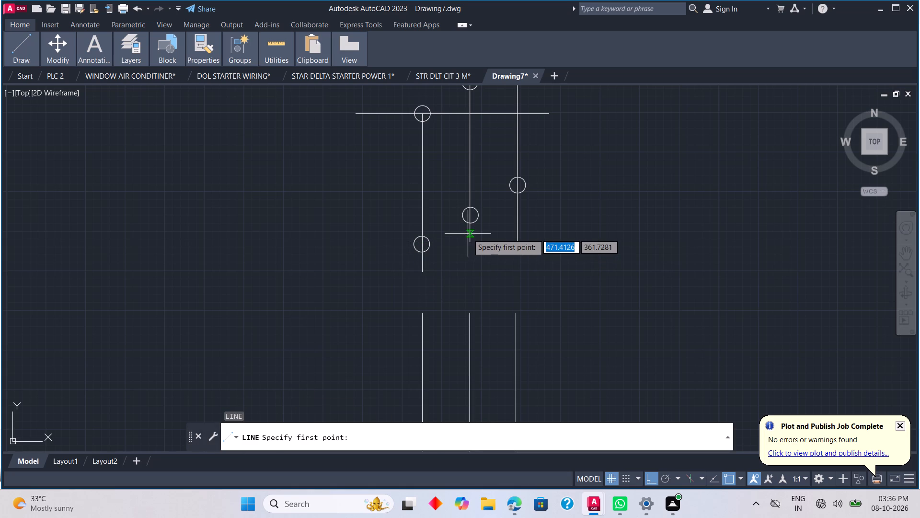
{"action": "left_click", "coordinate": [468, 241]}
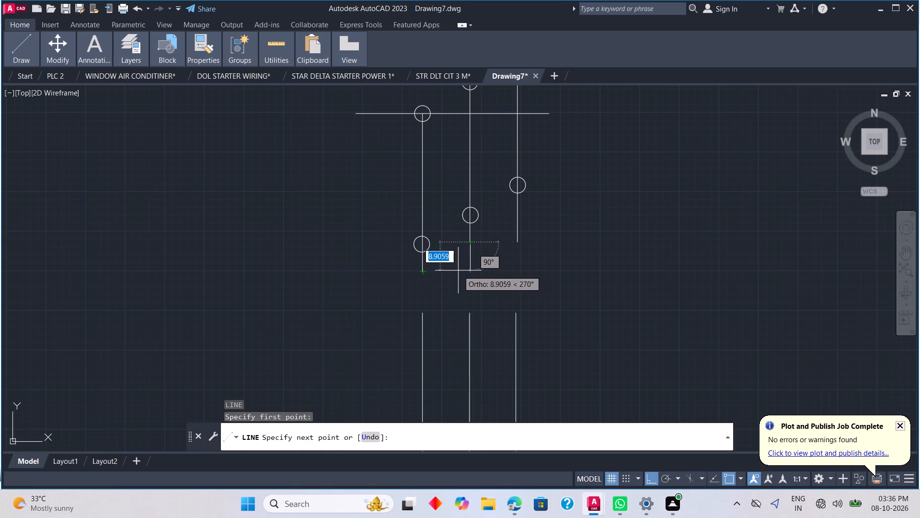
{"action": "left_click", "coordinate": [425, 273]}
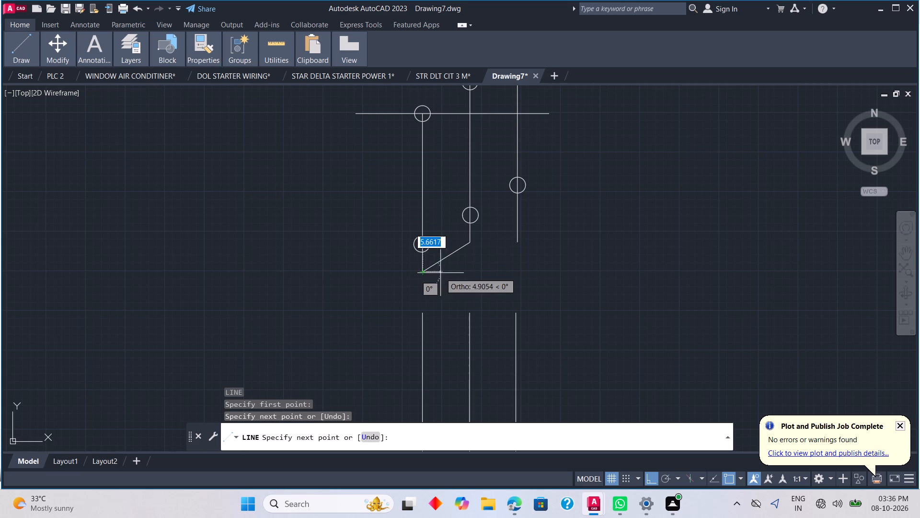
{"action": "left_click", "coordinate": [515, 274]}
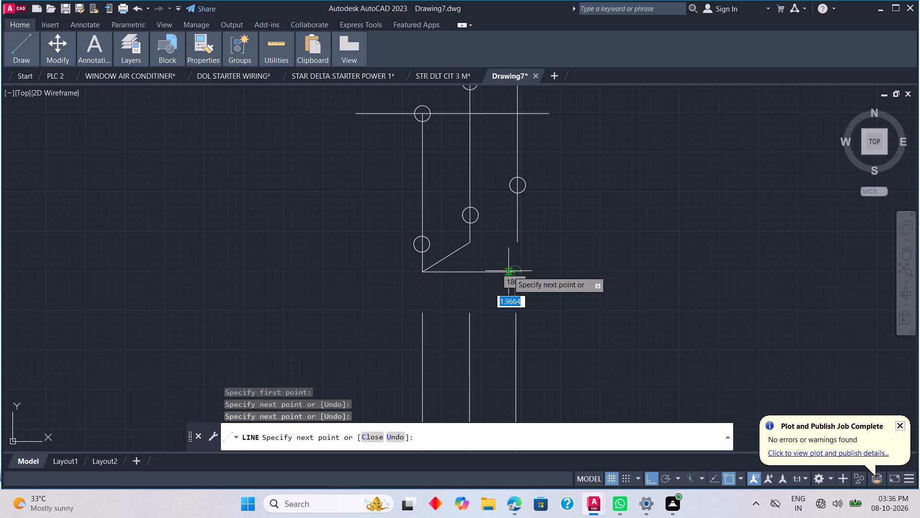
{"action": "key", "text": "ctrl+z"}
{"action": "left_click", "coordinate": [519, 268]}
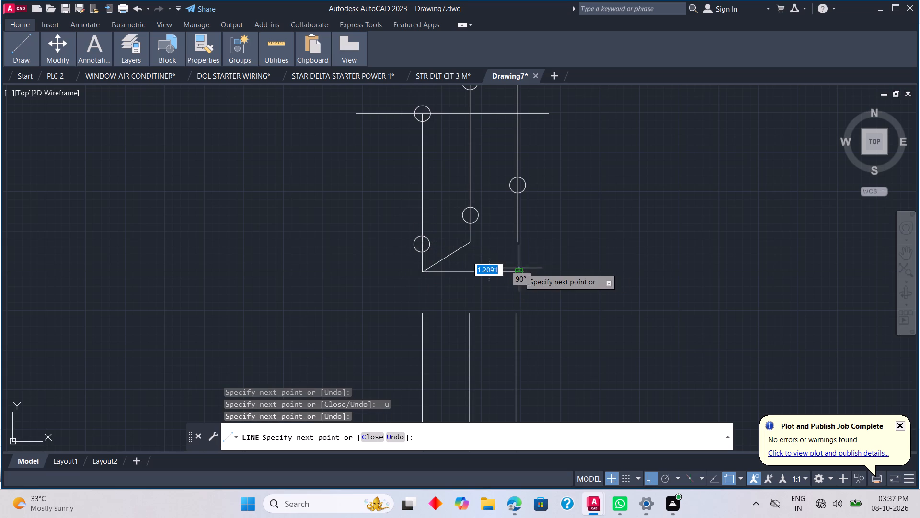
{"action": "key", "text": "Escape"}
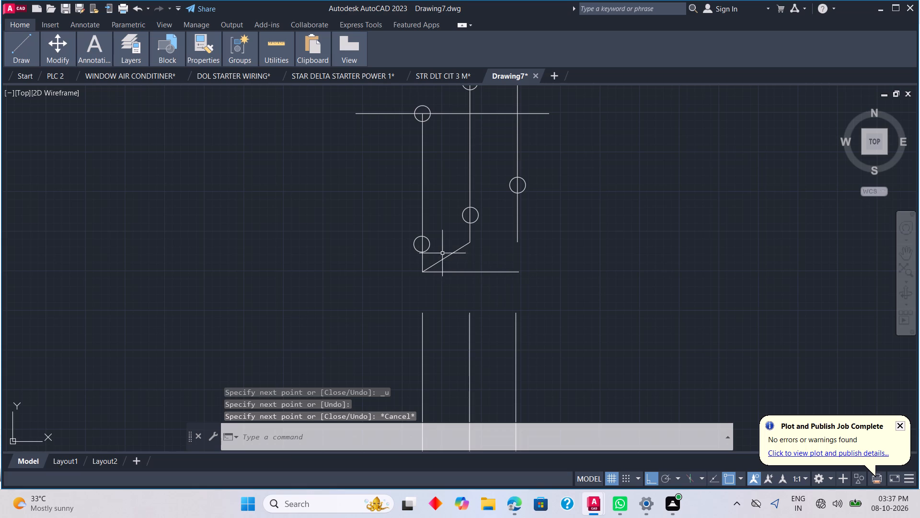
Erase the diagonal segment between the left and middle branches.
{"action": "left_click", "coordinate": [451, 253]}
{"action": "key", "text": "Delete"}
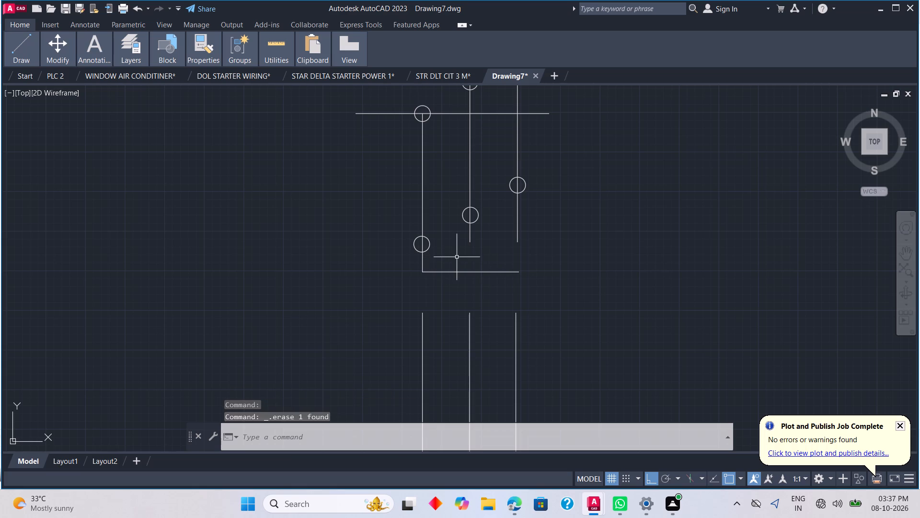
Extend the middle and rightmost branches down to the horizontal line.
{"action": "key", "text": "e"}
{"action": "key", "text": "x"}
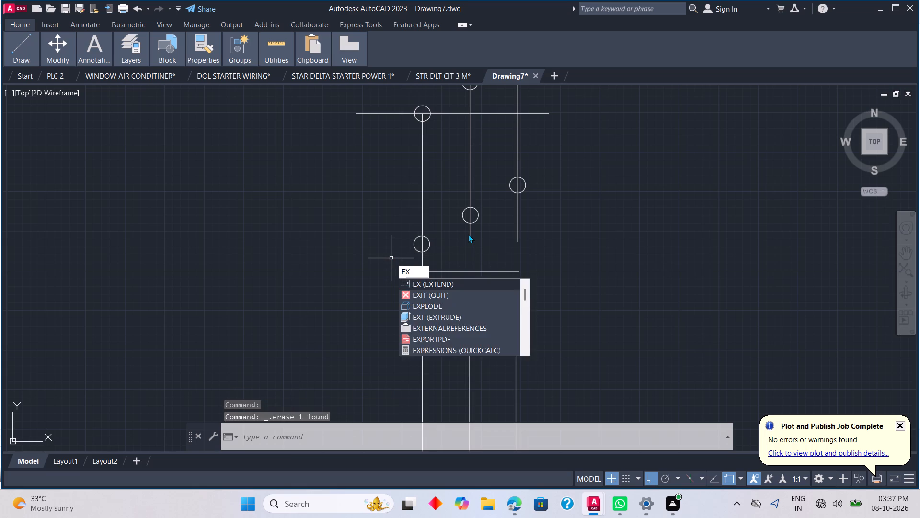
{"action": "key", "text": "space"}
{"action": "left_click", "coordinate": [468, 234]}
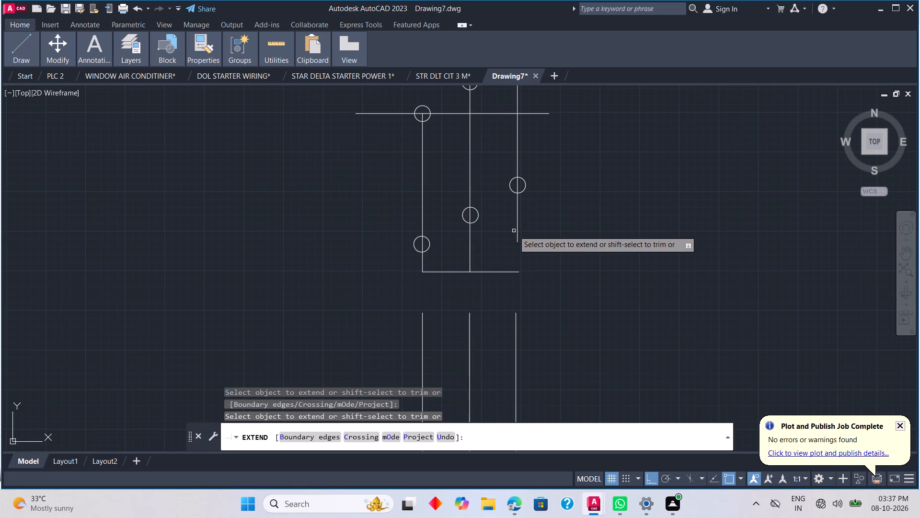
{"action": "left_click", "coordinate": [518, 232]}
{"action": "key", "text": "Escape"}
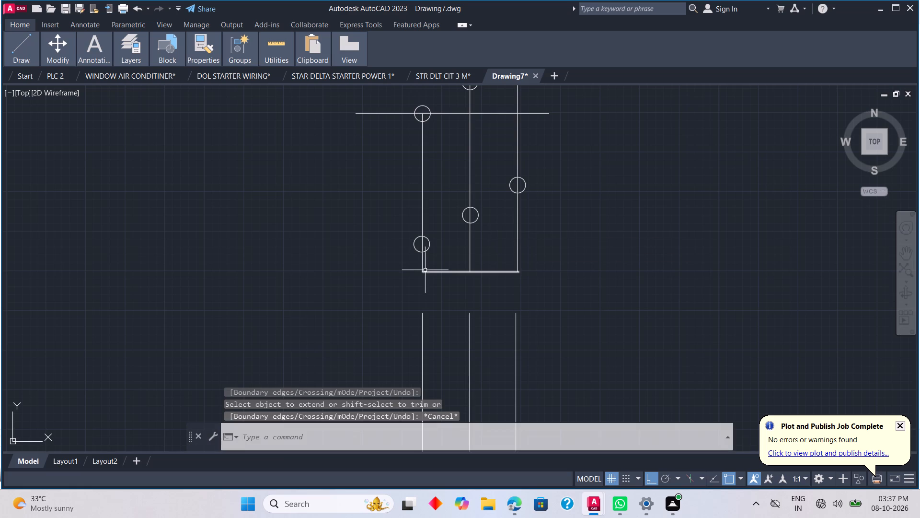
Trim away the horizontal line's segments between the three extended branches.
{"action": "key", "text": "t"}
{"action": "key", "text": "r"}
{"action": "key", "text": "space"}
{"action": "left_click_drag", "start_coordinate": [481, 271], "coordinate": [481, 273]}
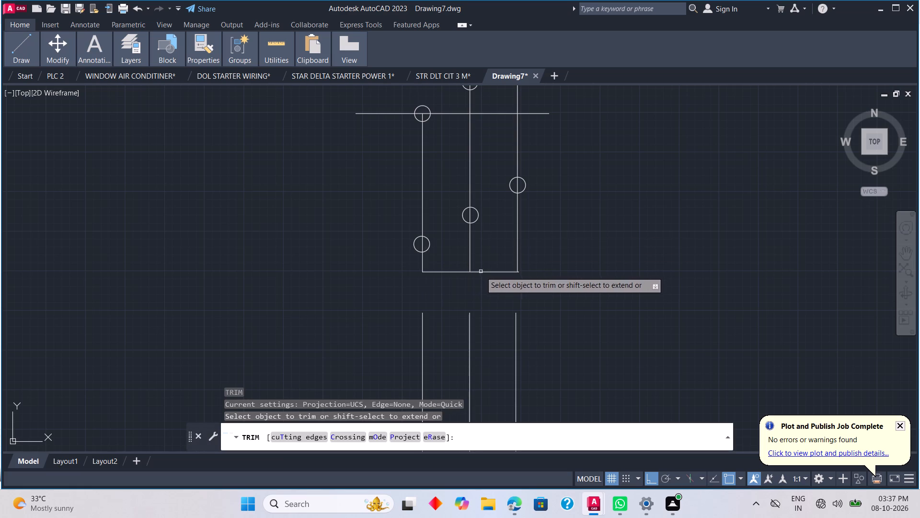
{"action": "left_click_drag", "start_coordinate": [481, 273], "coordinate": [480, 284]}
{"action": "left_click", "coordinate": [450, 273]}
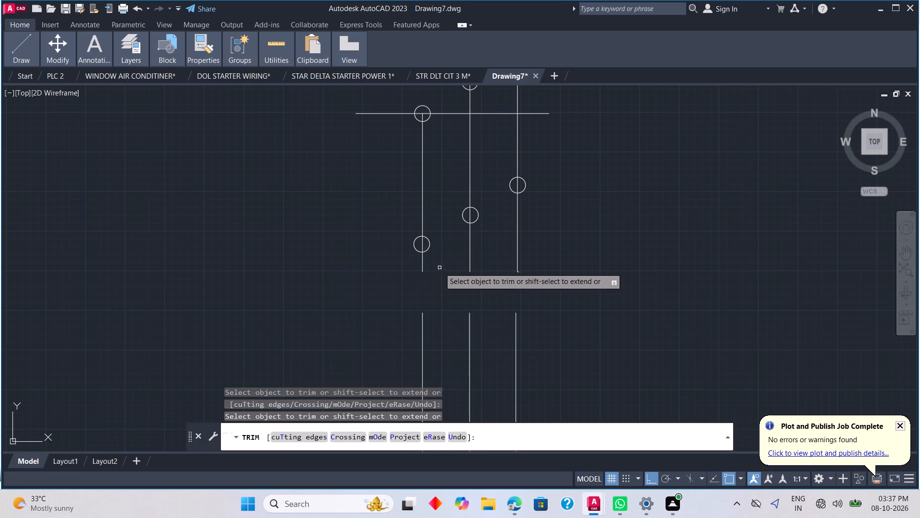
{"action": "key", "text": "Escape"}
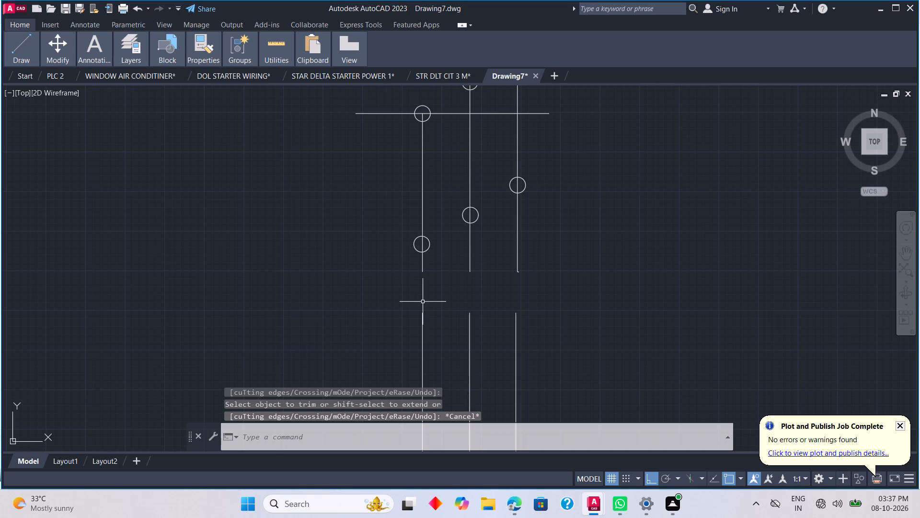
From the leftmost notched line's top, draw an up-left slanted contact about 11 long with Ortho off, then a horizontal about 37 rightward with Ortho on.
{"action": "type", "text": "L"}
{"action": "key", "text": "space"}
{"action": "left_click", "coordinate": [421, 310]}
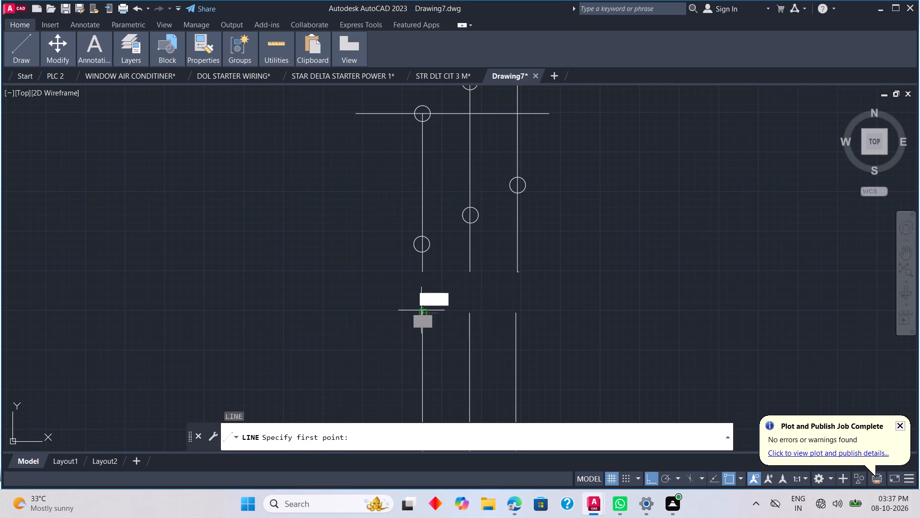
{"action": "left_click", "coordinate": [652, 472]}
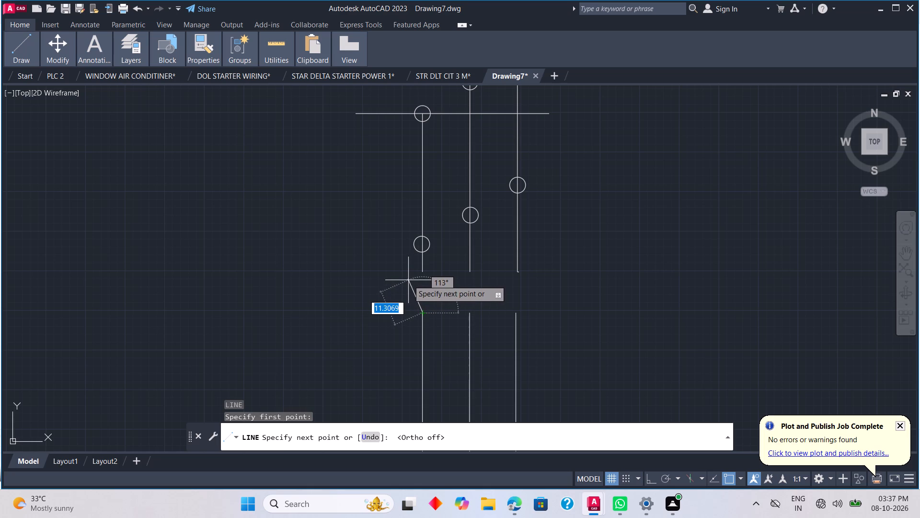
{"action": "left_click", "coordinate": [411, 279]}
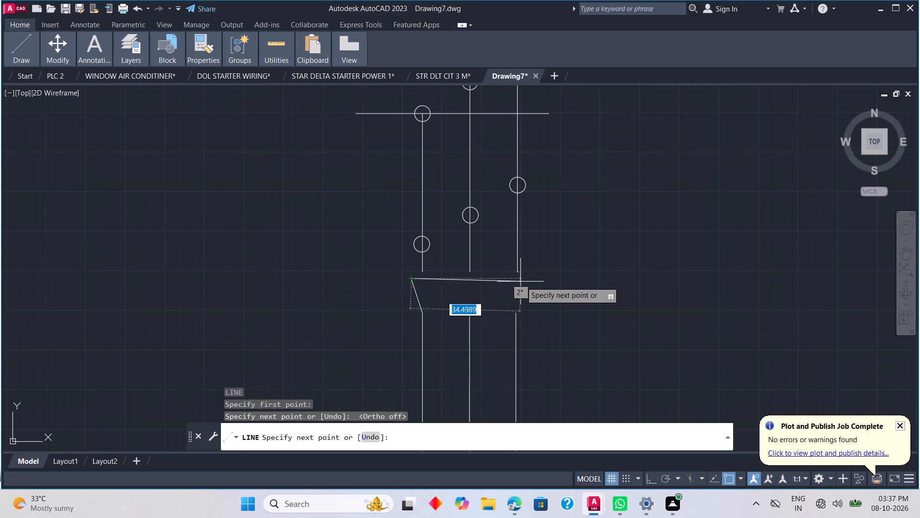
{"action": "left_click", "coordinate": [650, 474]}
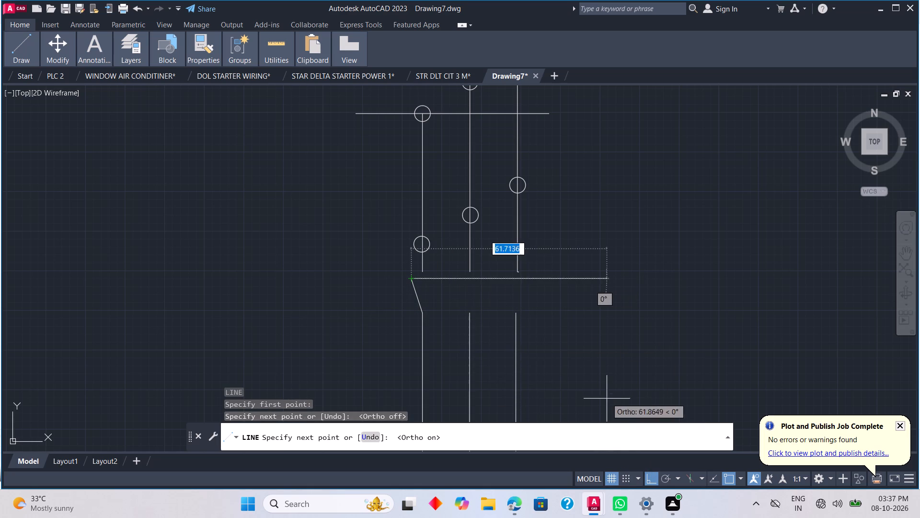
{"action": "left_click", "coordinate": [527, 341]}
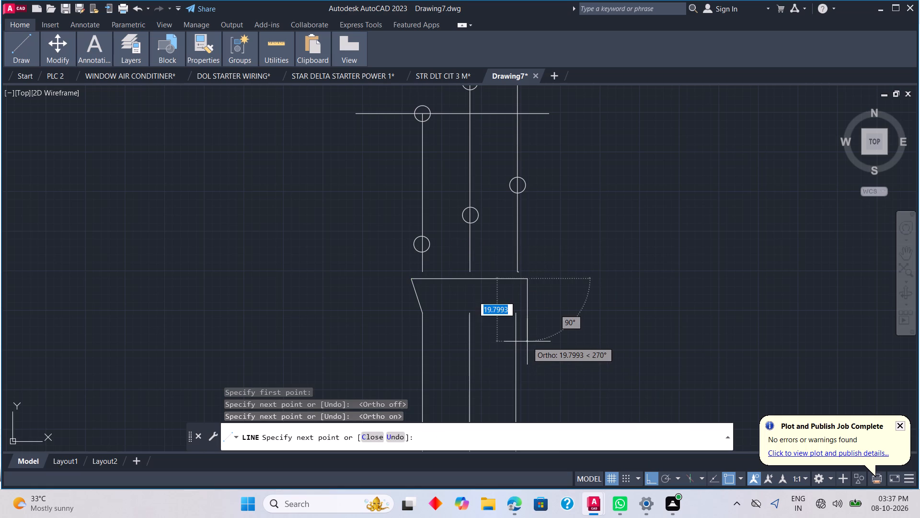
{"action": "key", "text": "Escape"}
With Ortho off, draw a matching slanted contact about 11 long from the middle notched line's top up to the horizontal line.
{"action": "type", "text": "L"}
{"action": "key", "text": "space"}
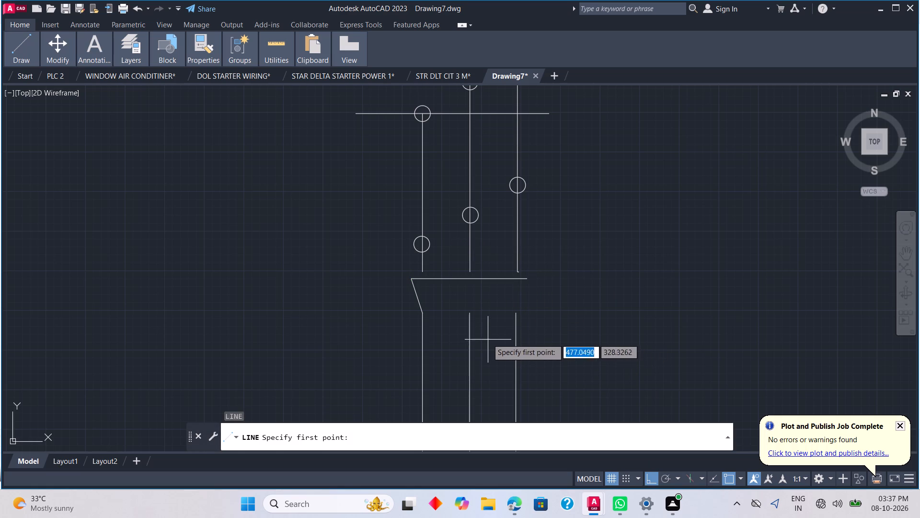
{"action": "left_click", "coordinate": [471, 317]}
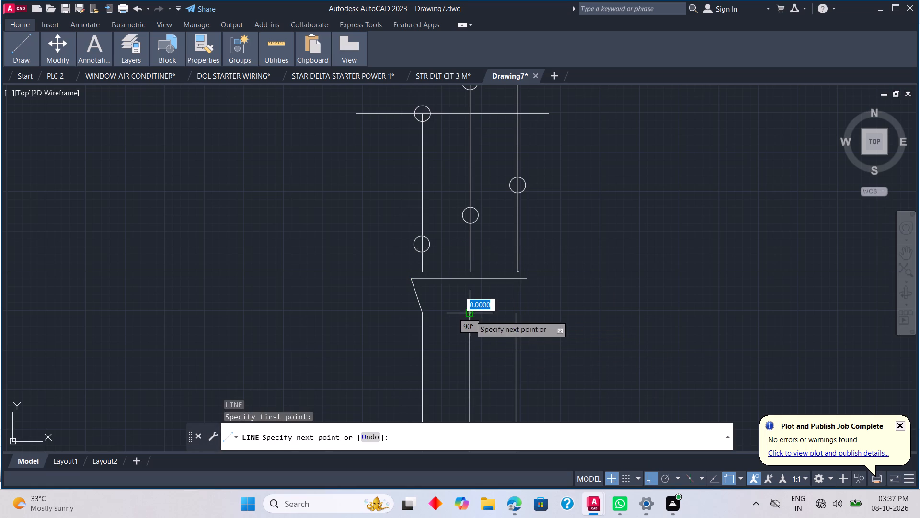
{"action": "left_click", "coordinate": [651, 487]}
{"action": "left_click", "coordinate": [651, 478]}
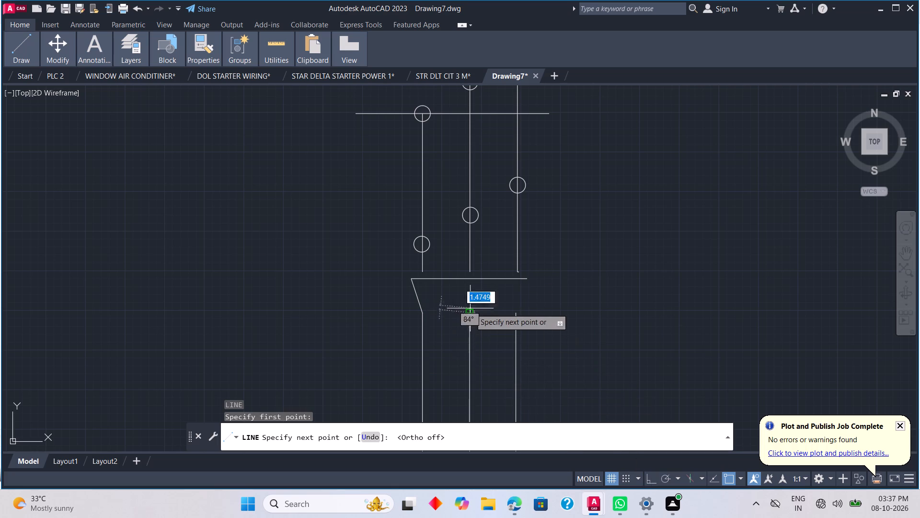
{"action": "left_click", "coordinate": [460, 280]}
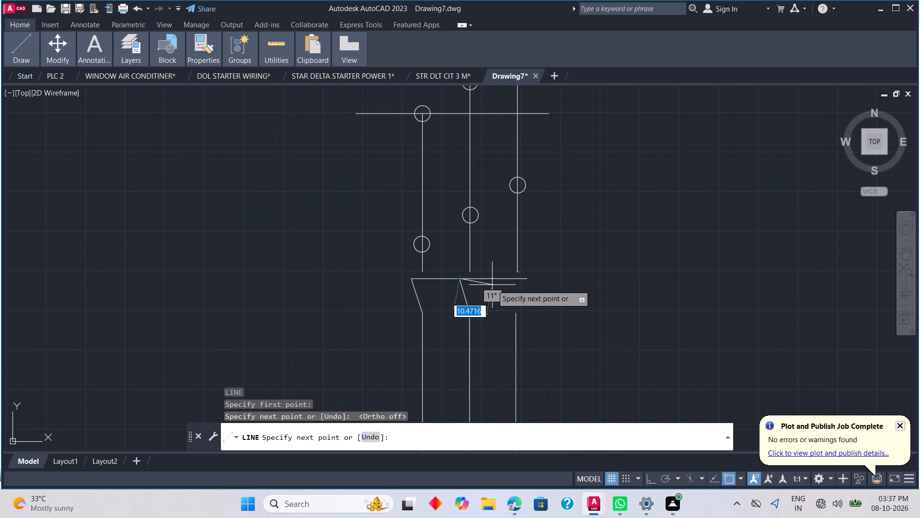
{"action": "key", "text": "Escape"}
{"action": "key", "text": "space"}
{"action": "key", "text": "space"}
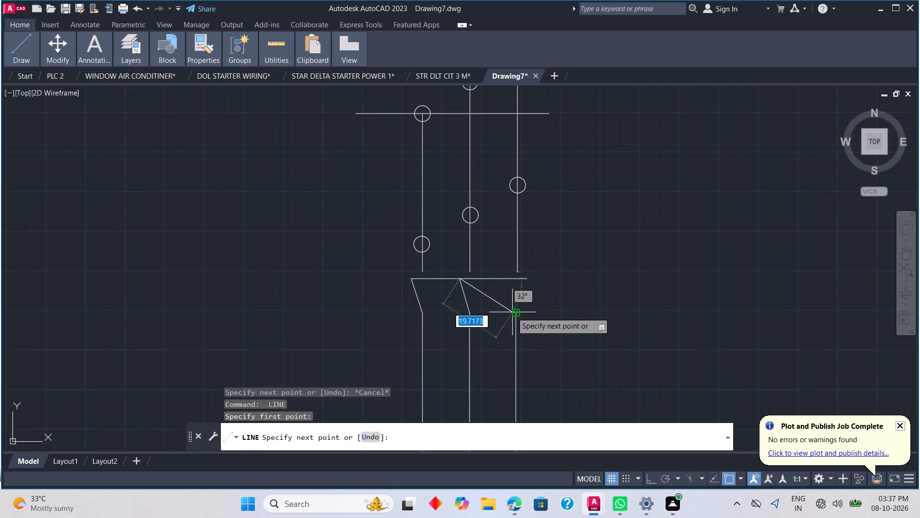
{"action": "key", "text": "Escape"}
Draw a matching slanted contact about 11 long from the rightmost notched line's top up to the horizontal line.
{"action": "key", "text": "space"}
{"action": "left_click", "coordinate": [516, 312]}
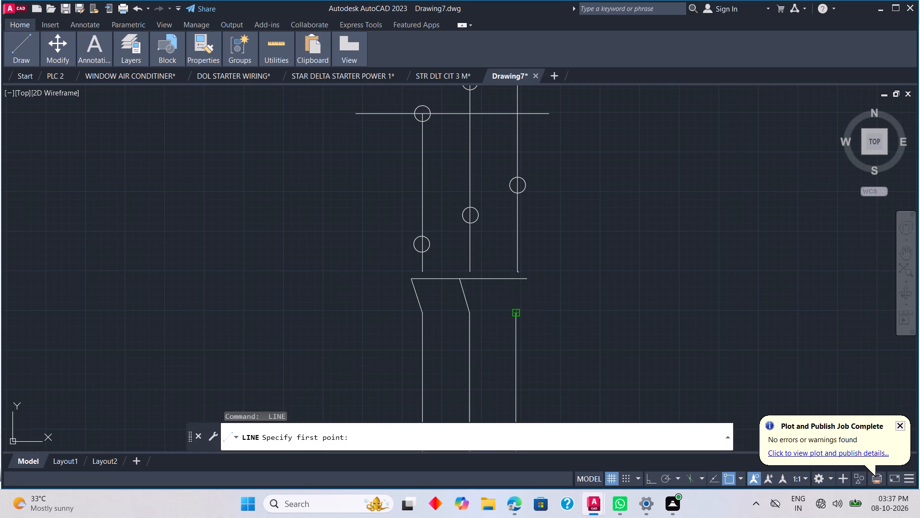
{"action": "left_click", "coordinate": [506, 279]}
{"action": "key", "text": "Escape"}
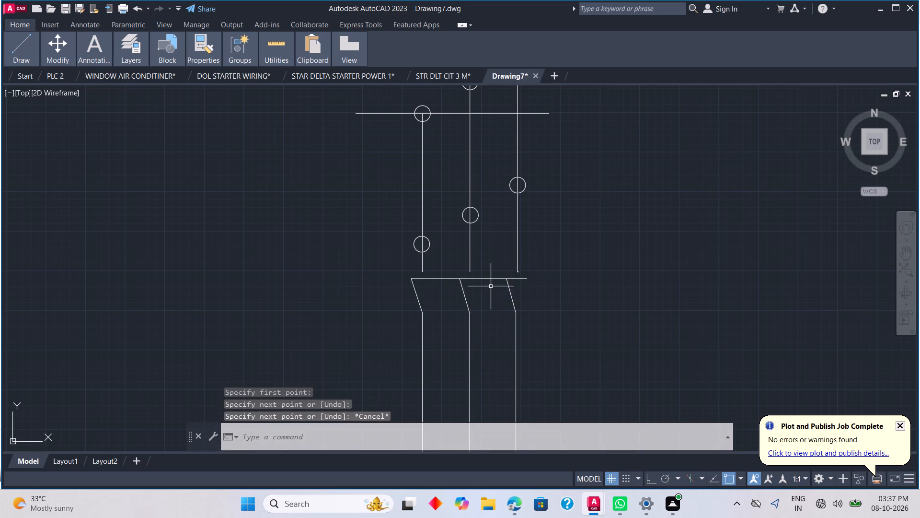
Trim away the horizontal construction line between the tops of the three slanted contacts, including the piece past the rightmost one.
{"action": "key", "text": "t"}
{"action": "key", "text": "r"}
{"action": "key", "text": "space"}
{"action": "left_click", "coordinate": [490, 279]}
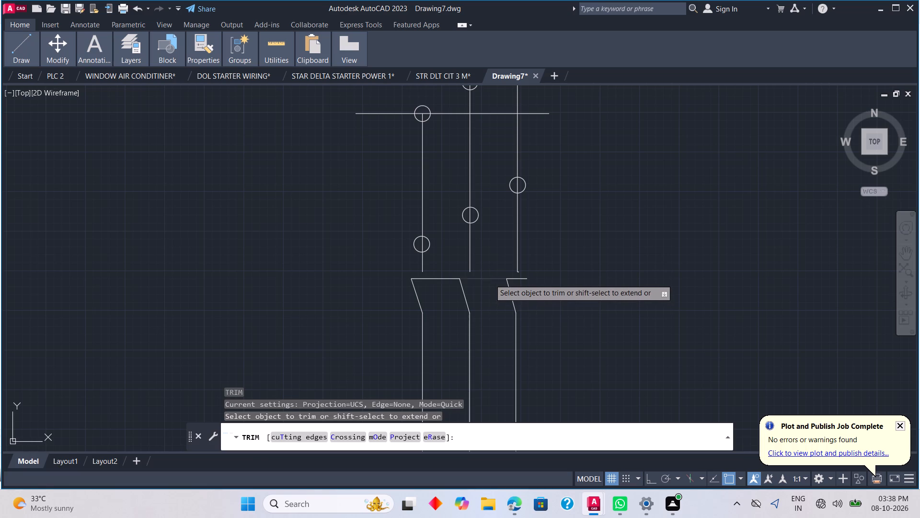
{"action": "left_click", "coordinate": [514, 280]}
{"action": "left_click", "coordinate": [434, 279]}
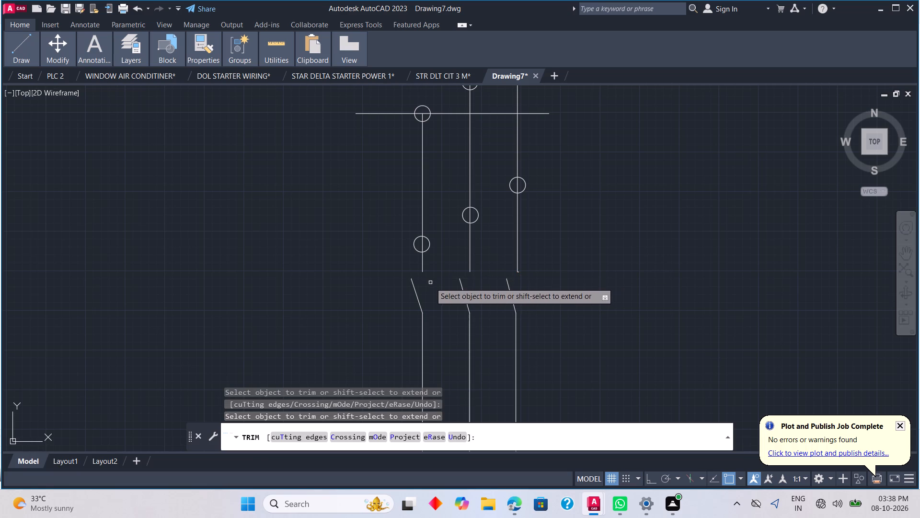
{"action": "scroll", "coordinate": [432, 287], "scroll_direction": "down", "scroll_amount": 2}
{"action": "middle_click_drag", "start_coordinate": [445, 320], "coordinate": [455, 303]}
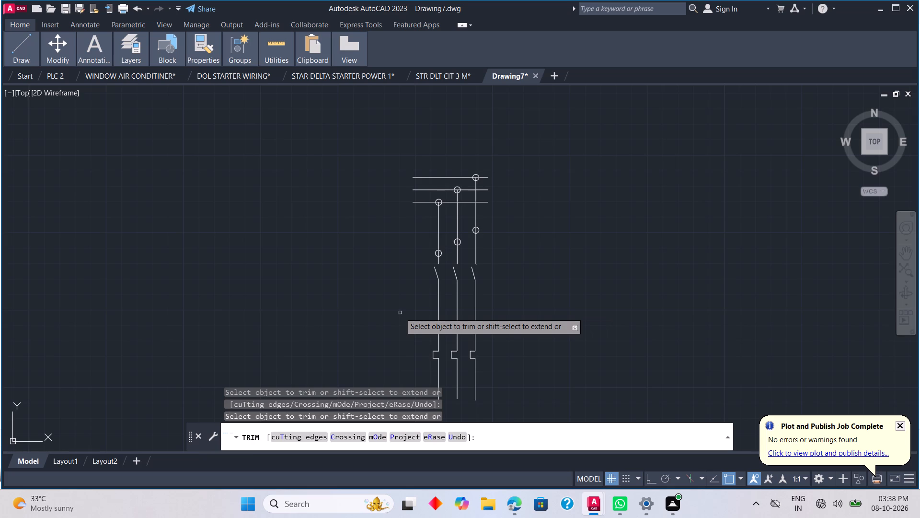
{"action": "type", "text": "L"}
{"action": "key", "text": "space"}
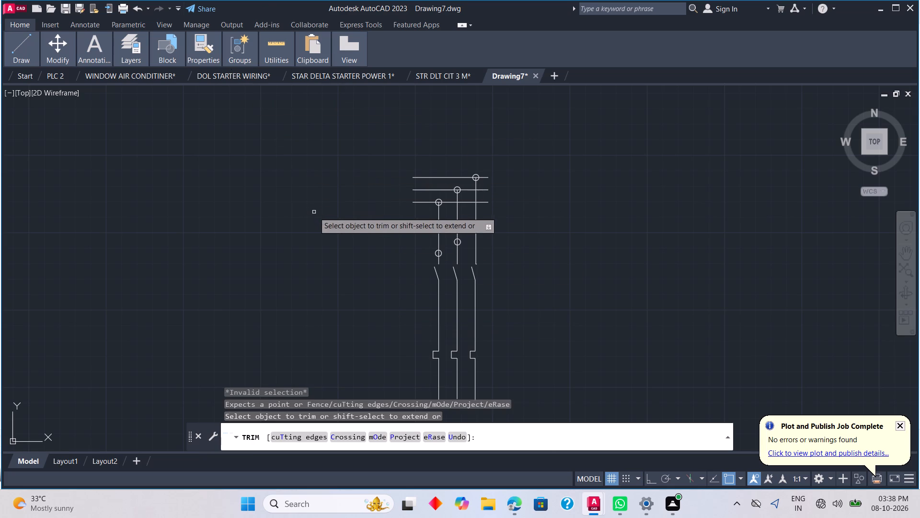
{"action": "scroll", "coordinate": [344, 227], "scroll_direction": "up", "scroll_amount": 1}
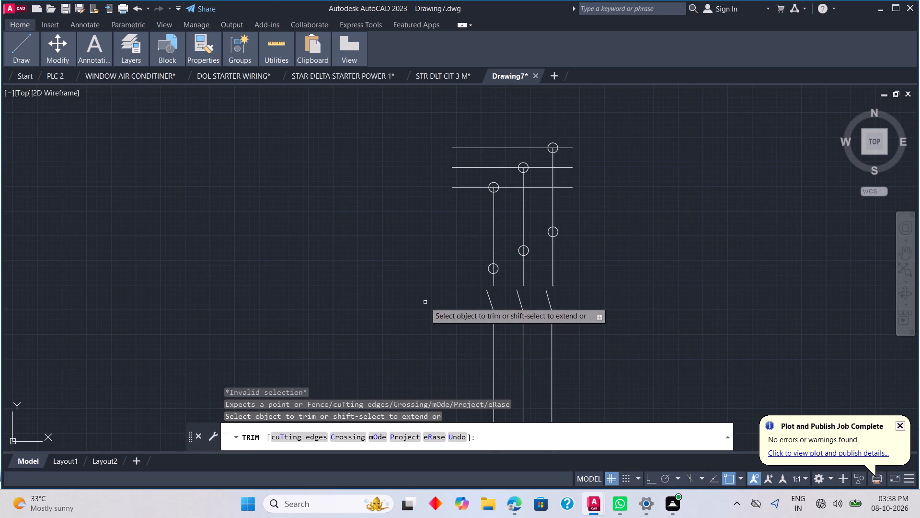
{"action": "key", "text": "Escape"}
{"action": "key", "text": "Escape"}
With Ortho on, draw a short horizontal dash just left of the leftmost slanted contact at its mid-height.
{"action": "scroll", "coordinate": [433, 331], "scroll_direction": "down", "scroll_amount": 3}
{"action": "middle_click_drag", "start_coordinate": [471, 341], "coordinate": [501, 253]}
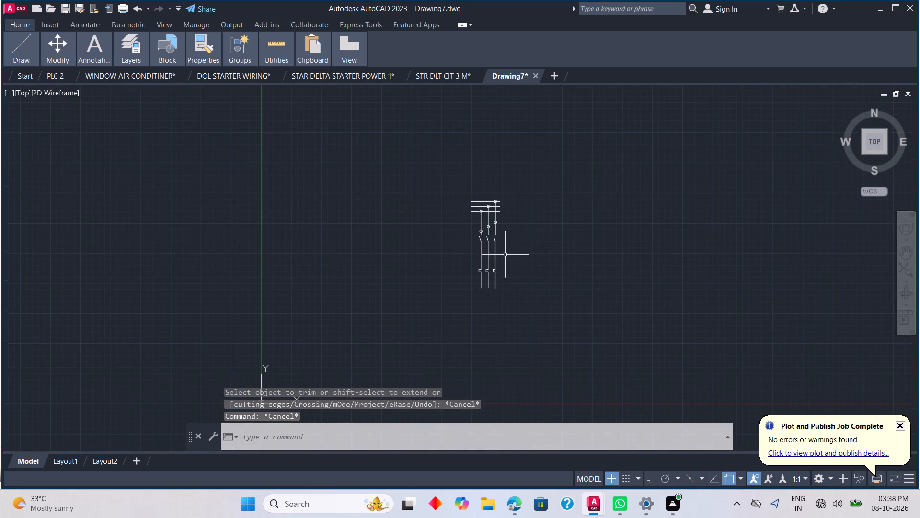
{"action": "scroll", "coordinate": [505, 256], "scroll_direction": "up", "scroll_amount": 3}
{"action": "middle_click_drag", "start_coordinate": [420, 188], "coordinate": [439, 262]}
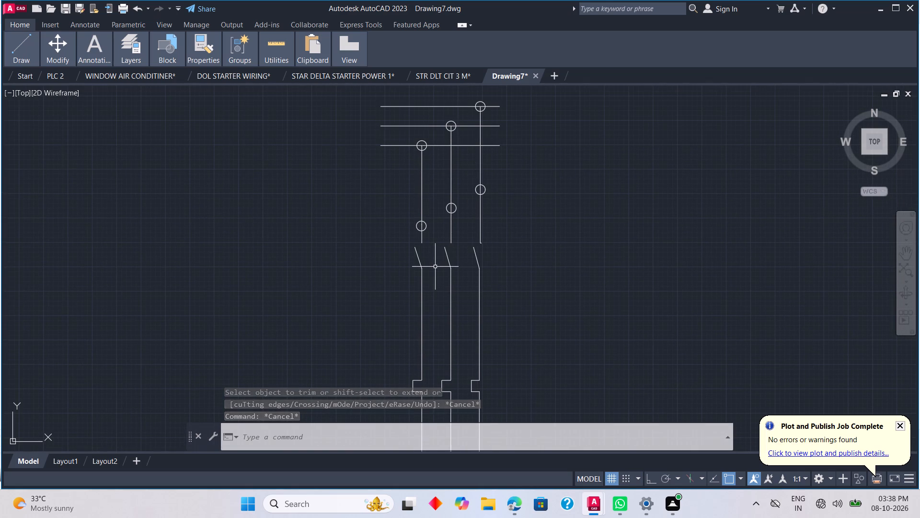
{"action": "key", "text": "l"}
{"action": "key", "text": "space"}
{"action": "scroll", "coordinate": [432, 262], "scroll_direction": "up", "scroll_amount": 1}
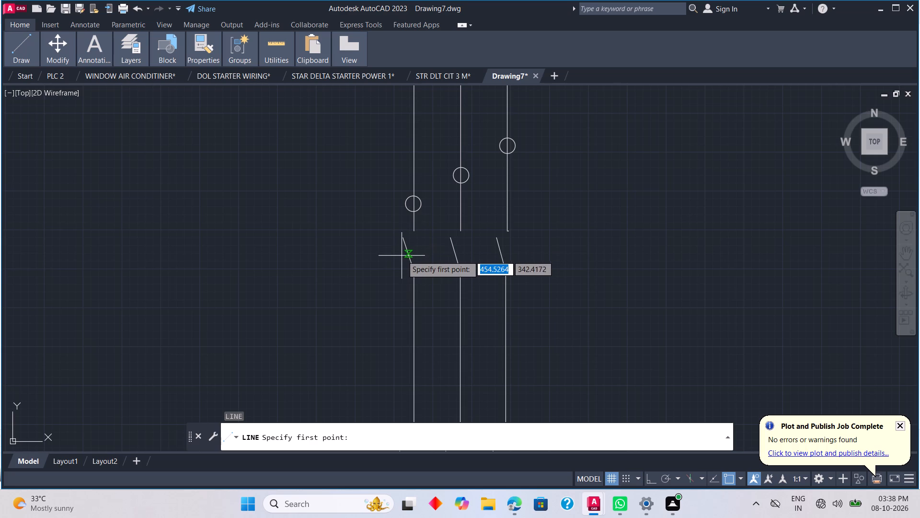
{"action": "scroll", "coordinate": [398, 253], "scroll_direction": "up", "scroll_amount": 1}
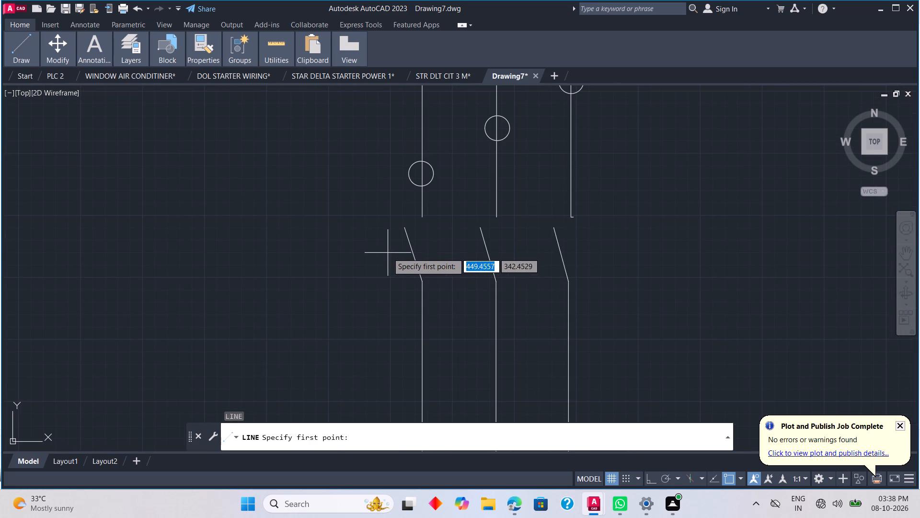
{"action": "left_click", "coordinate": [388, 253]}
{"action": "left_click", "coordinate": [417, 253]}
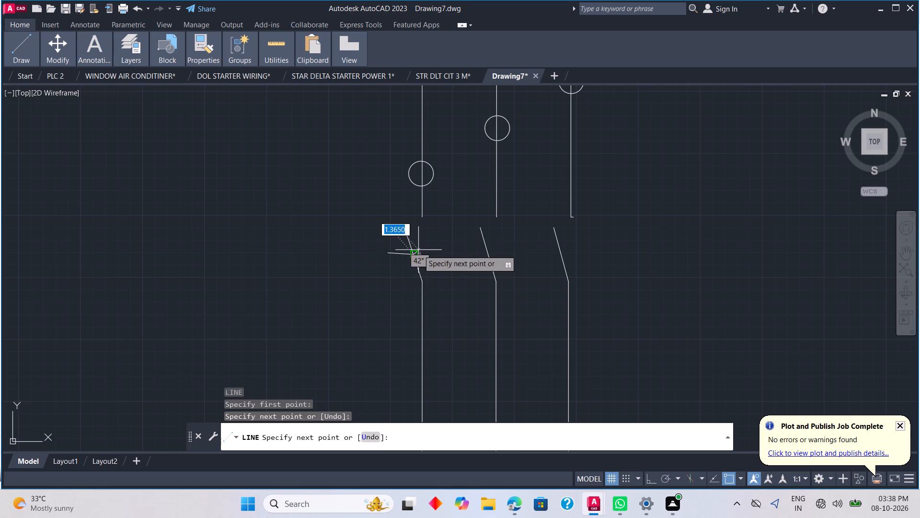
{"action": "key", "text": "ctrl+z"}
{"action": "scroll", "coordinate": [420, 255], "scroll_direction": "up", "scroll_amount": 2}
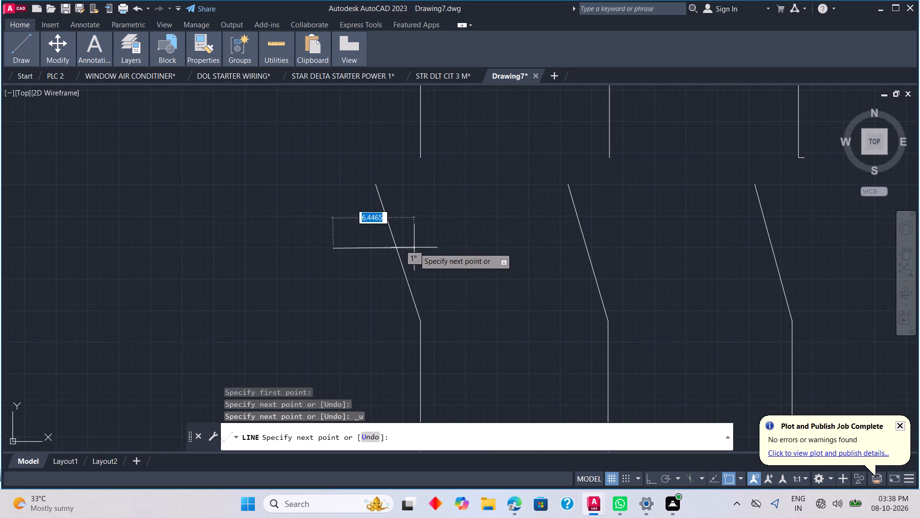
{"action": "left_click", "coordinate": [651, 478]}
{"action": "left_click", "coordinate": [379, 260]}
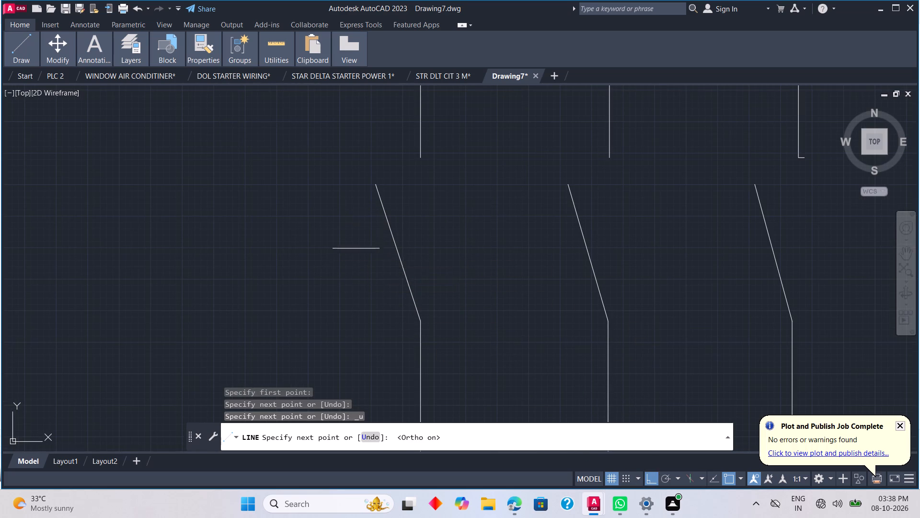
{"action": "key", "text": "Escape"}
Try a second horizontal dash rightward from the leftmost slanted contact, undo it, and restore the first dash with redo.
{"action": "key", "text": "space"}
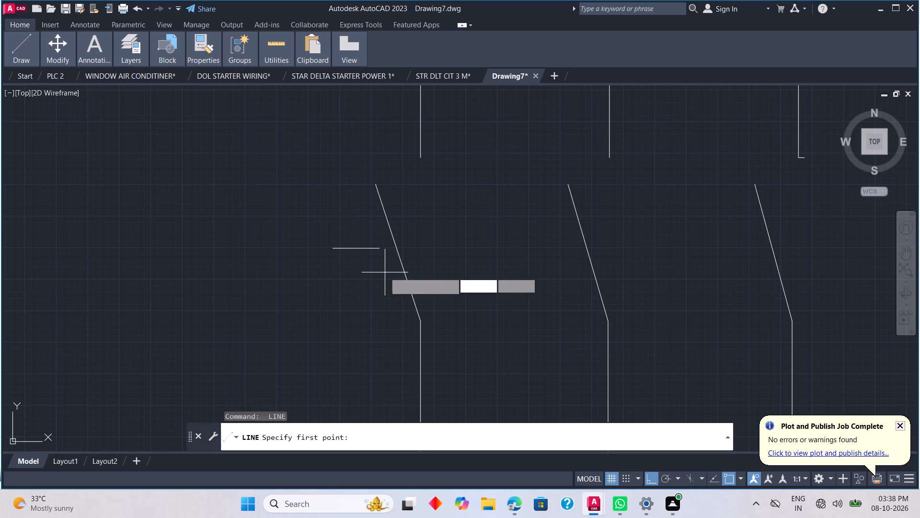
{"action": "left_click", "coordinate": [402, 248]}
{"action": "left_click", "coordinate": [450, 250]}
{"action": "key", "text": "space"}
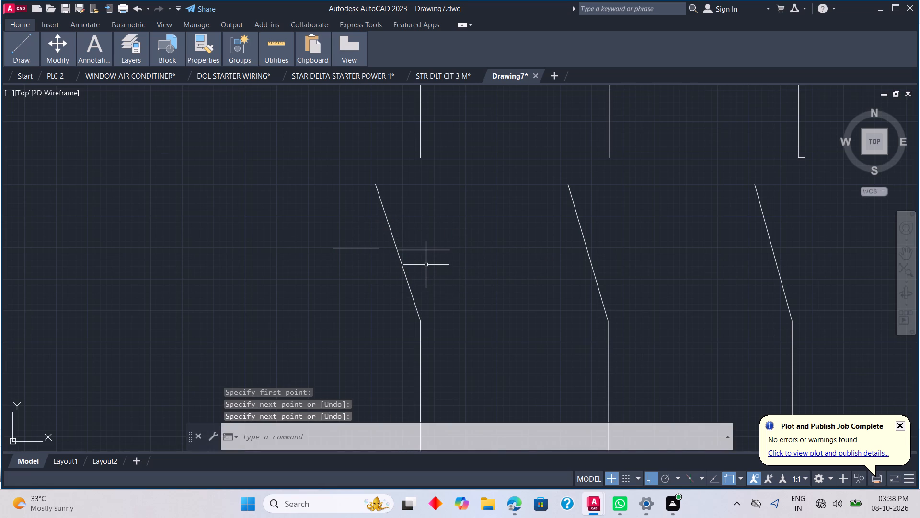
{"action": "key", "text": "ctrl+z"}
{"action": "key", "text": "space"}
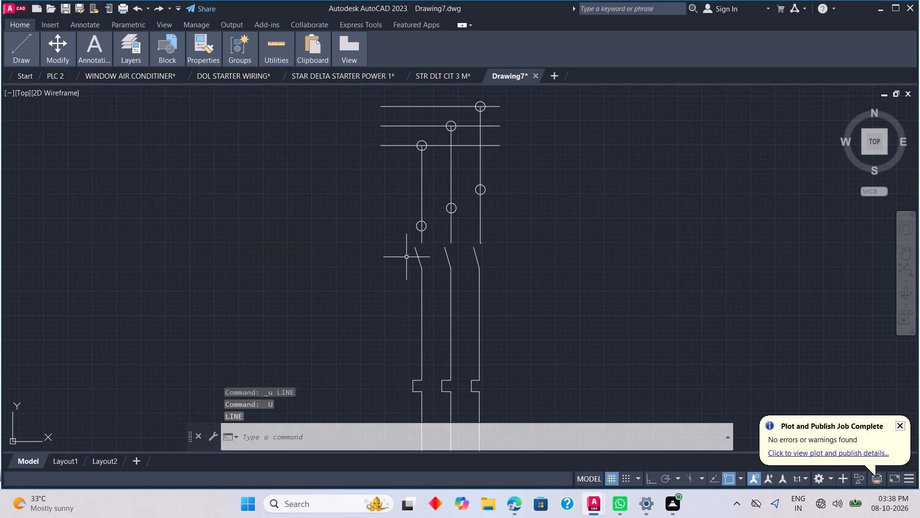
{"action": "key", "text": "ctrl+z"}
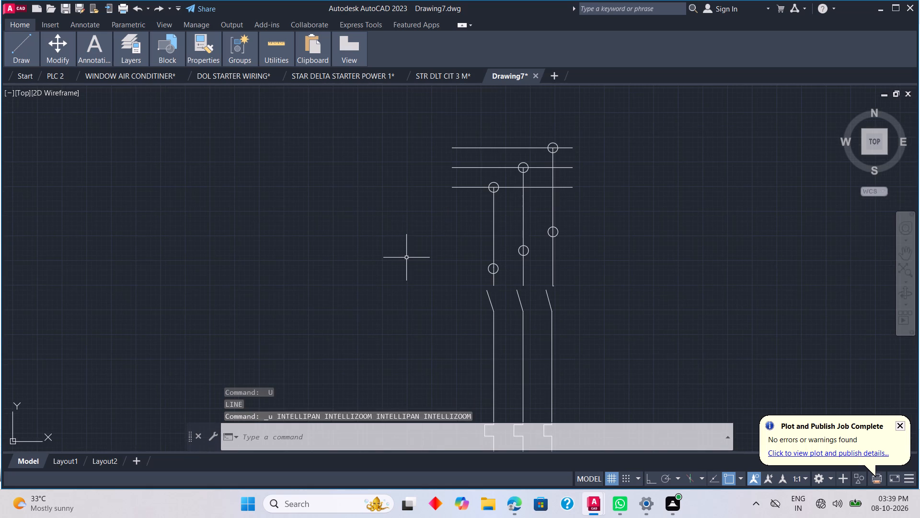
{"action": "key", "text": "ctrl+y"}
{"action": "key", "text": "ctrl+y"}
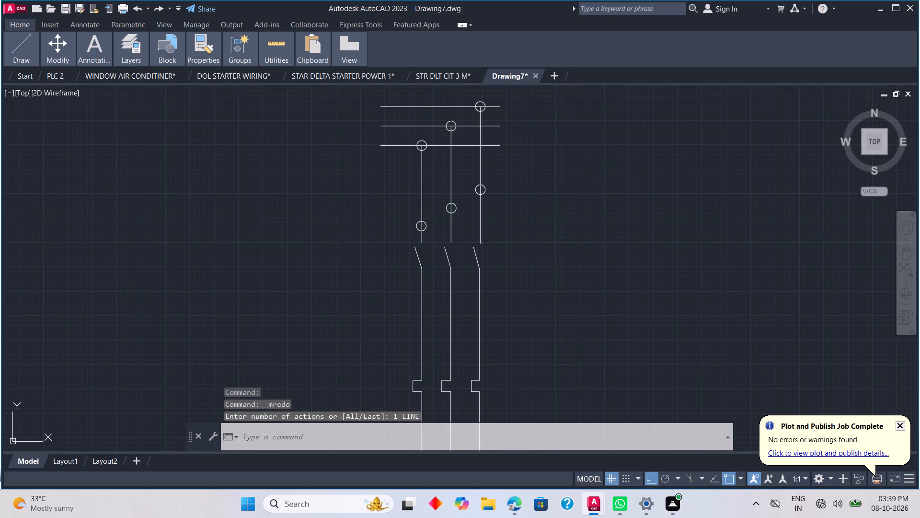
Draw a horizontal dash about 1.2 long across the leftmost slanted contact, in line with the first dash and separated by a small gap.
{"action": "type", "text": "L"}
{"action": "key", "text": "space"}
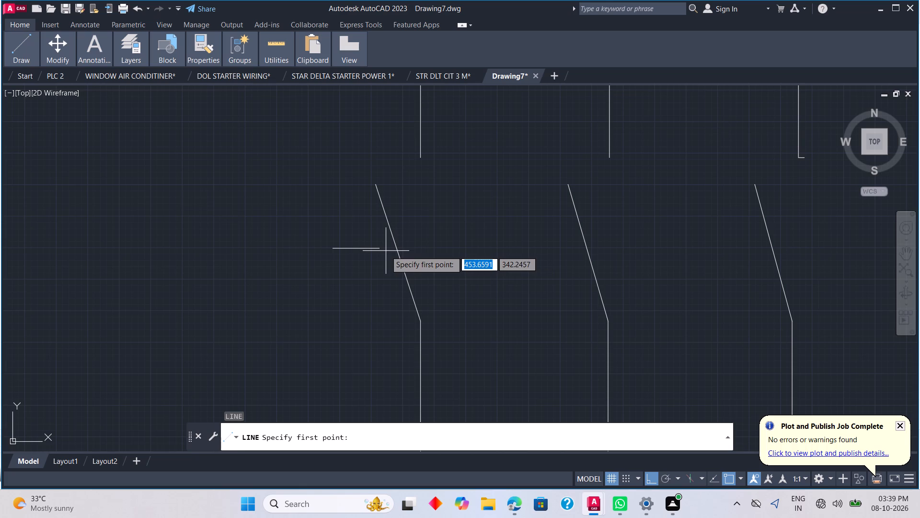
{"action": "scroll", "coordinate": [396, 248], "scroll_direction": "up", "scroll_amount": 1}
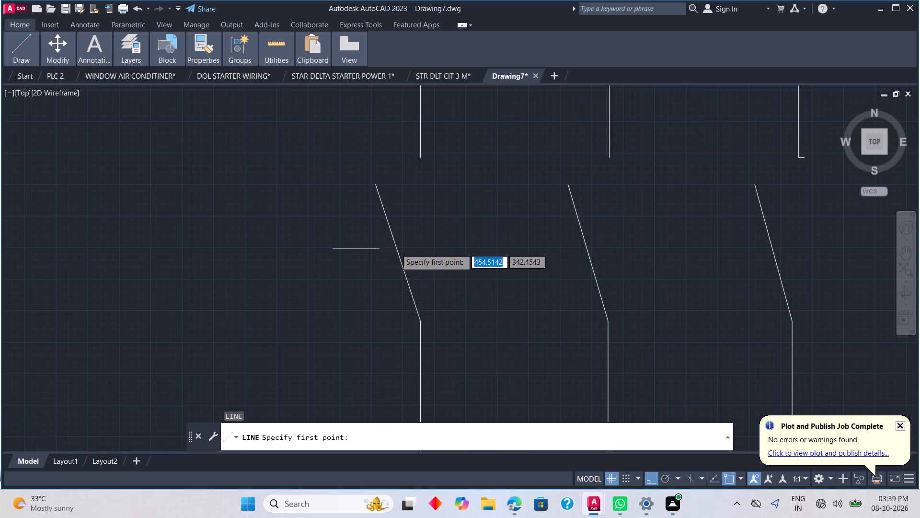
{"action": "scroll", "coordinate": [396, 248], "scroll_direction": "up", "scroll_amount": 2}
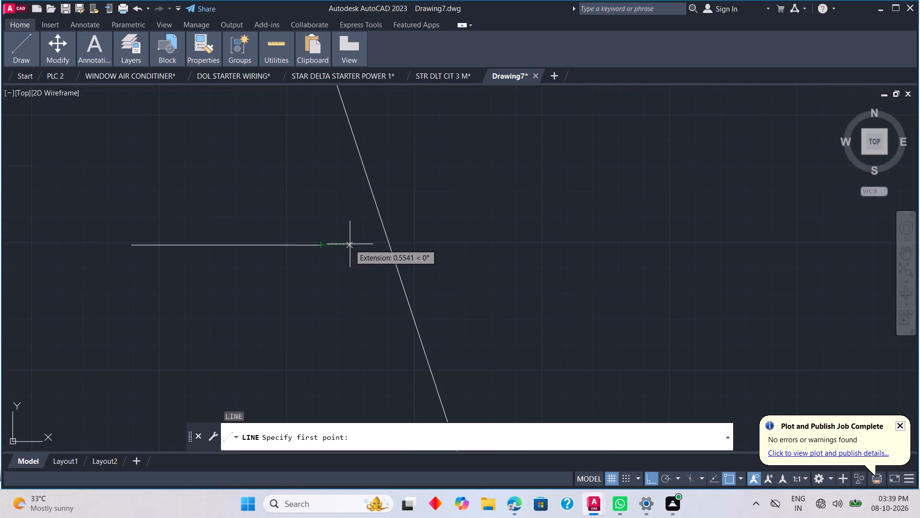
{"action": "left_click", "coordinate": [369, 244]}
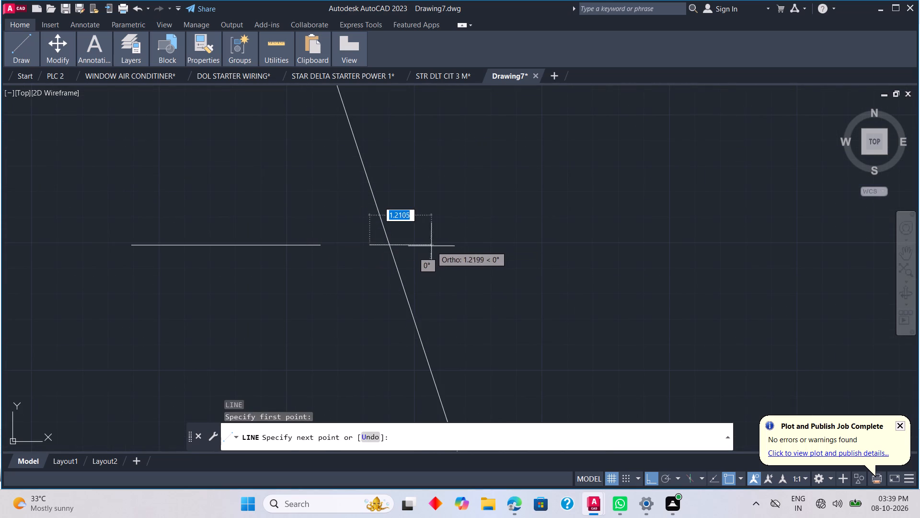
{"action": "left_click", "coordinate": [430, 246]}
{"action": "key", "text": "Escape"}
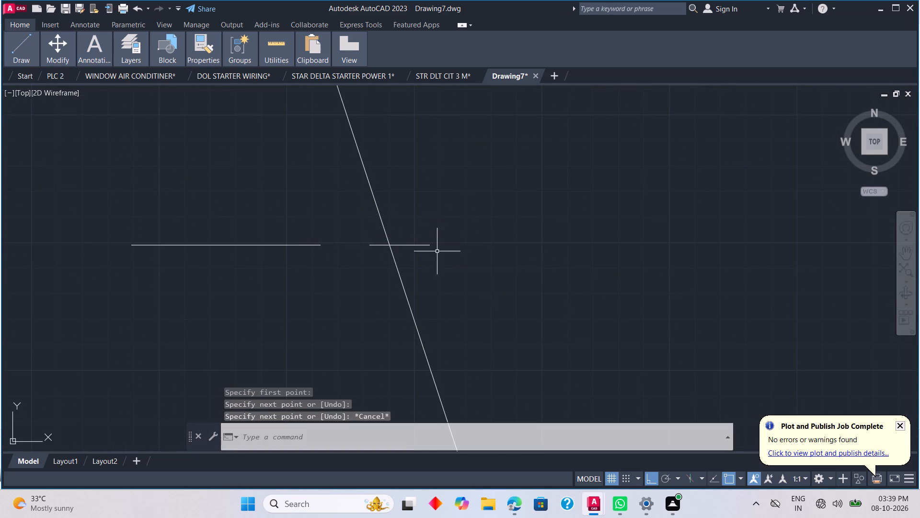
Continue the dashed link rightward with two collinear, gapped dashes about 1.3 and 1.5 long.
{"action": "key", "text": "space"}
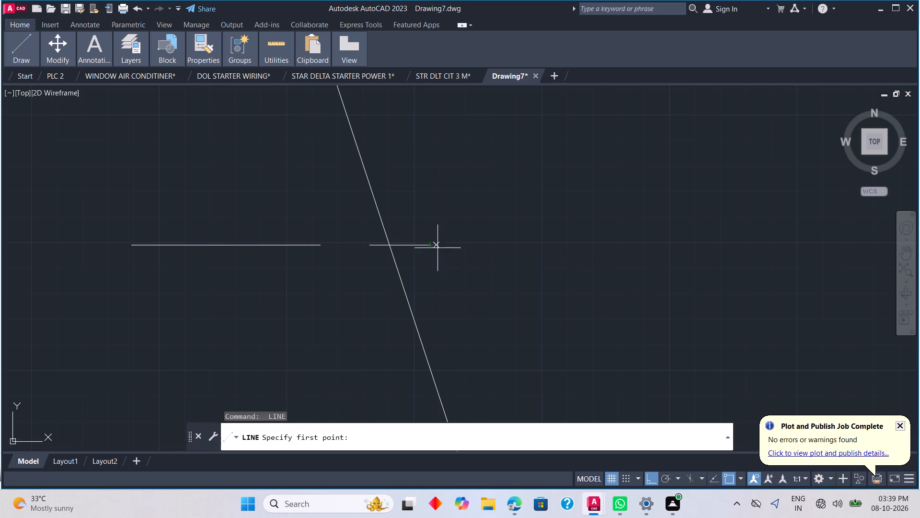
{"action": "left_click", "coordinate": [467, 249]}
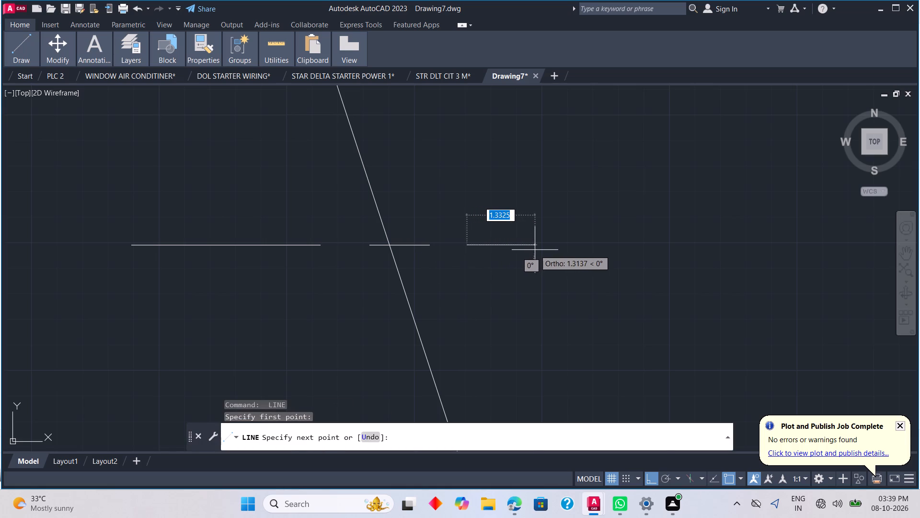
{"action": "left_click", "coordinate": [535, 250]}
{"action": "key", "text": "space"}
{"action": "key", "text": "space"}
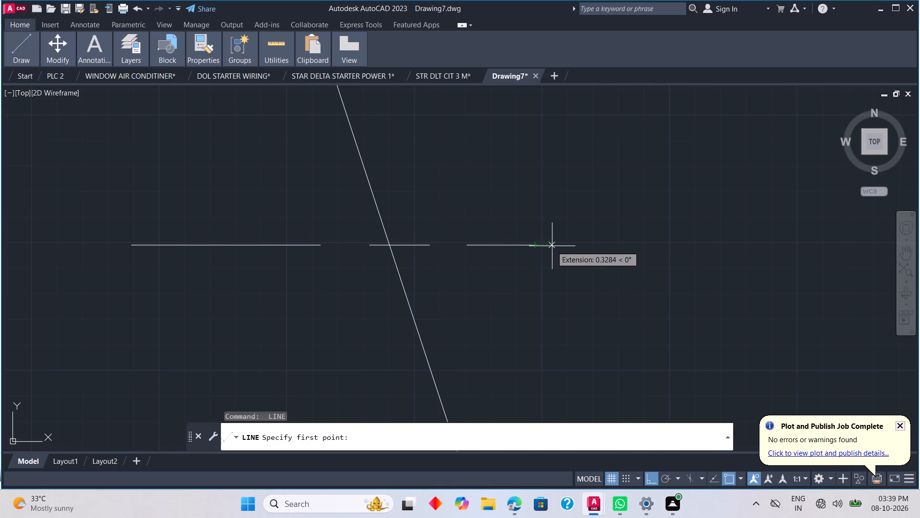
{"action": "left_click", "coordinate": [569, 246]}
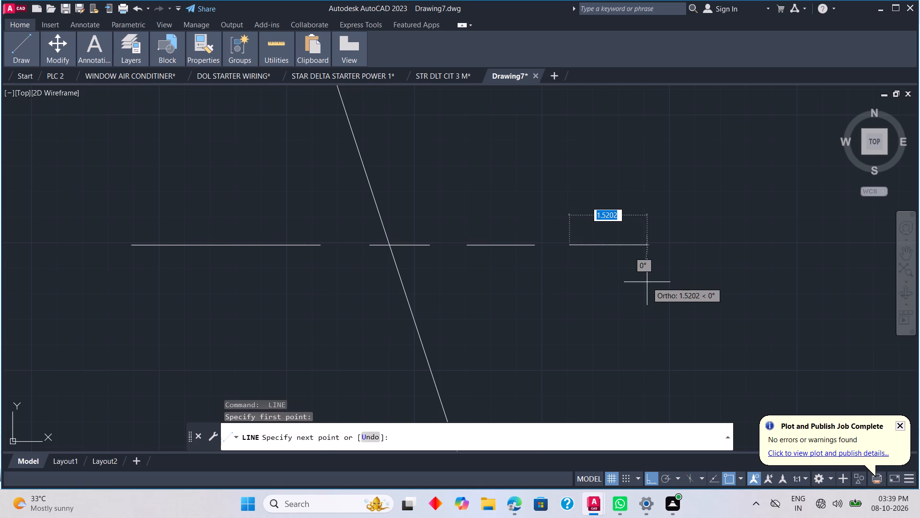
{"action": "left_click", "coordinate": [647, 282]}
{"action": "scroll", "coordinate": [647, 282], "scroll_direction": "down", "scroll_amount": 3}
{"action": "middle_click", "coordinate": [667, 287]}
{"action": "middle_click_drag", "start_coordinate": [663, 287], "coordinate": [650, 306]}
{"action": "middle_click", "coordinate": [638, 317]}
{"action": "middle_click_drag", "start_coordinate": [637, 318], "coordinate": [632, 319]}
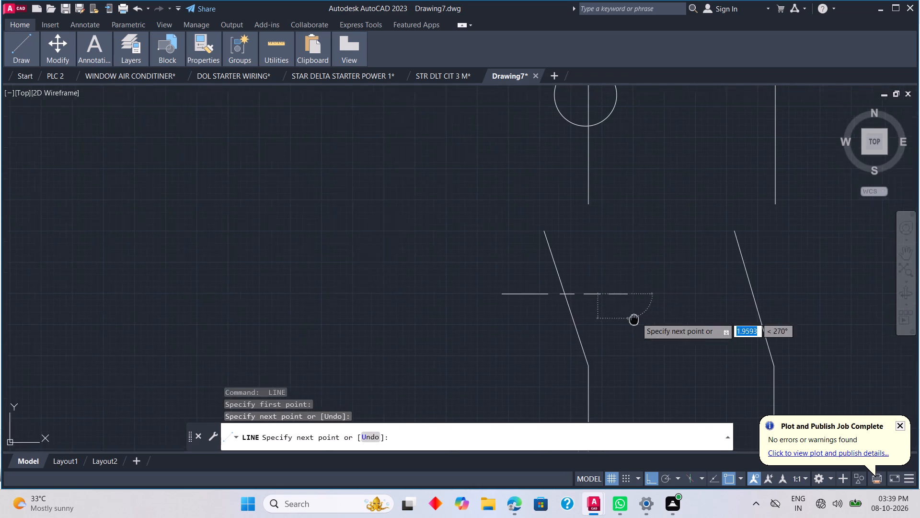
{"action": "middle_click_drag", "start_coordinate": [632, 319], "coordinate": [620, 325]}
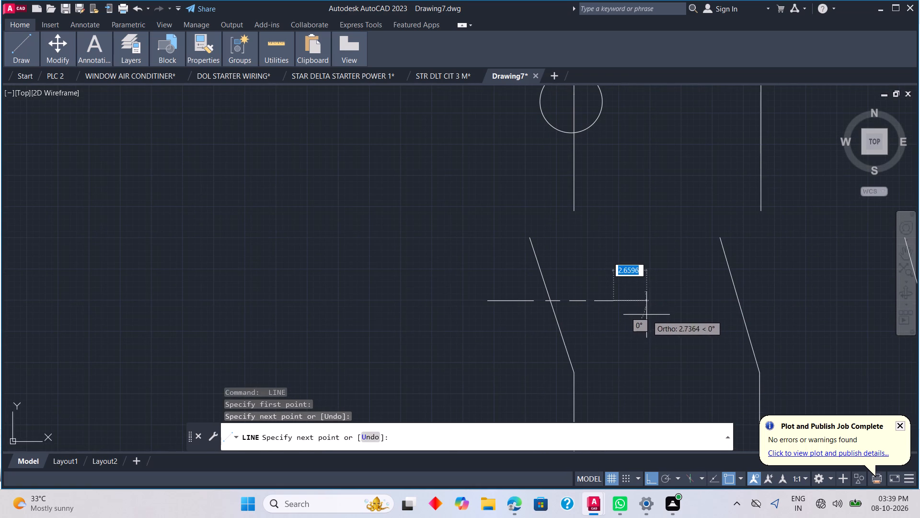
{"action": "key", "text": "Escape"}
Add two more collinear, gapped dashes about 1.5 long each, continuing the link toward the middle slanted contact.
{"action": "key", "text": "space"}
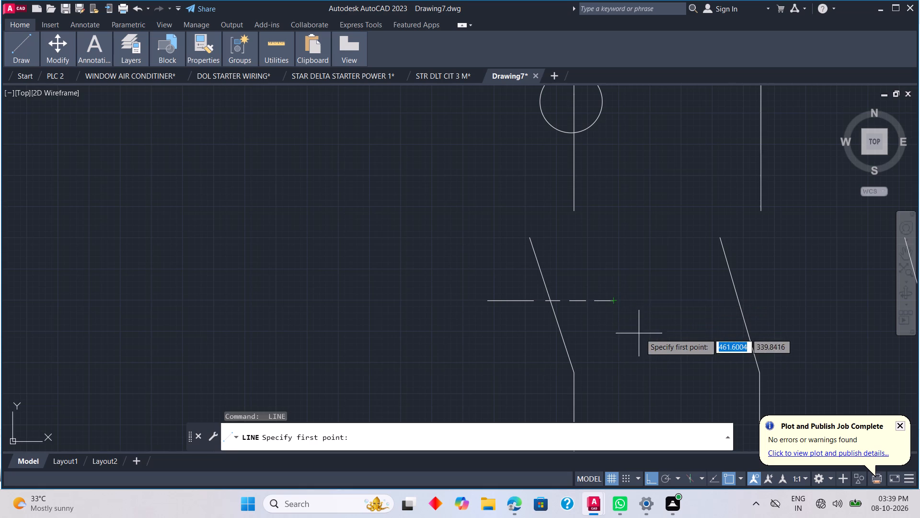
{"action": "scroll", "coordinate": [637, 322], "scroll_direction": "up", "scroll_amount": 2}
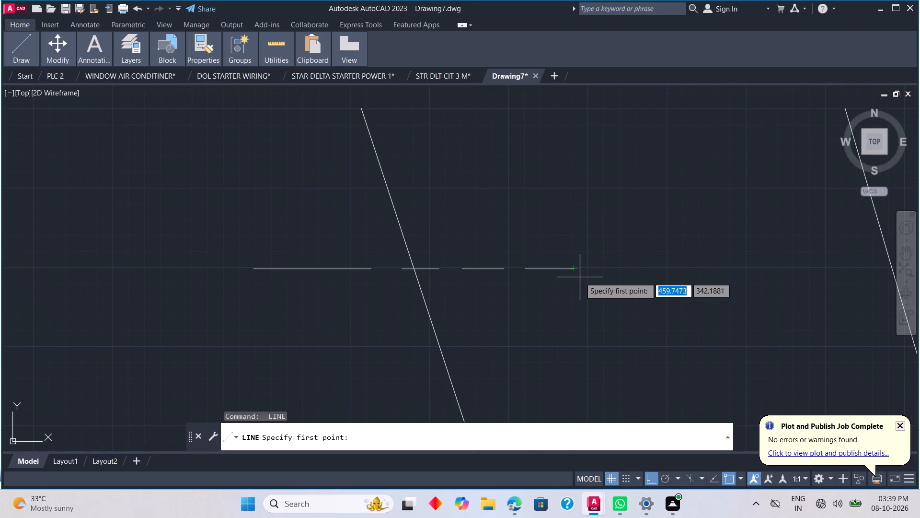
{"action": "left_click", "coordinate": [606, 271]}
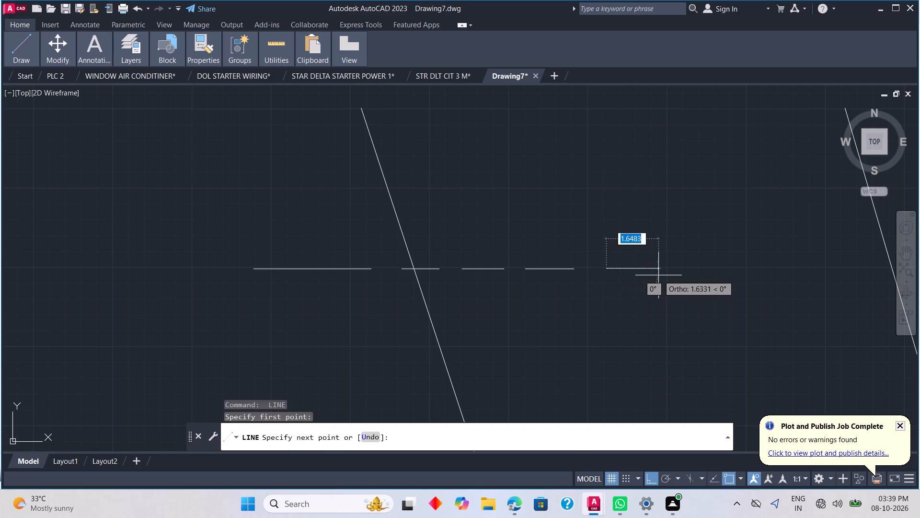
{"action": "left_click", "coordinate": [658, 275]}
{"action": "key", "text": "Escape"}
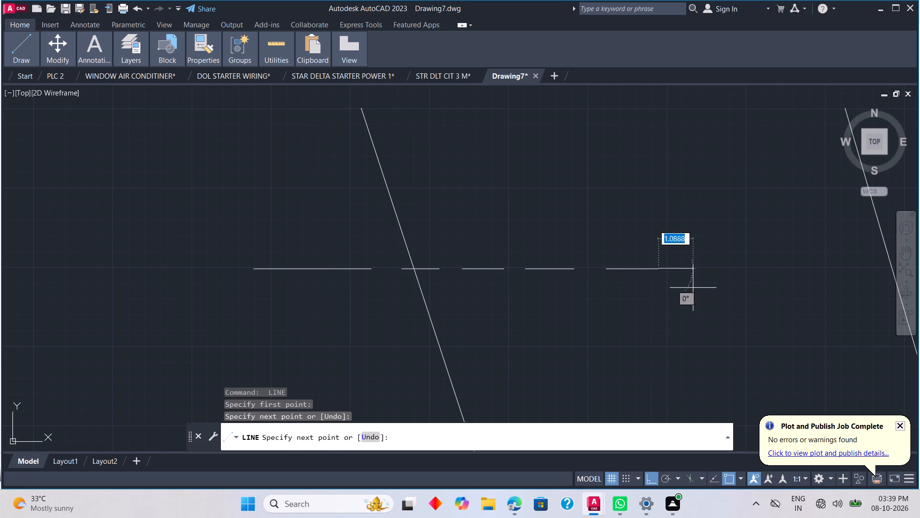
{"action": "key", "text": "space"}
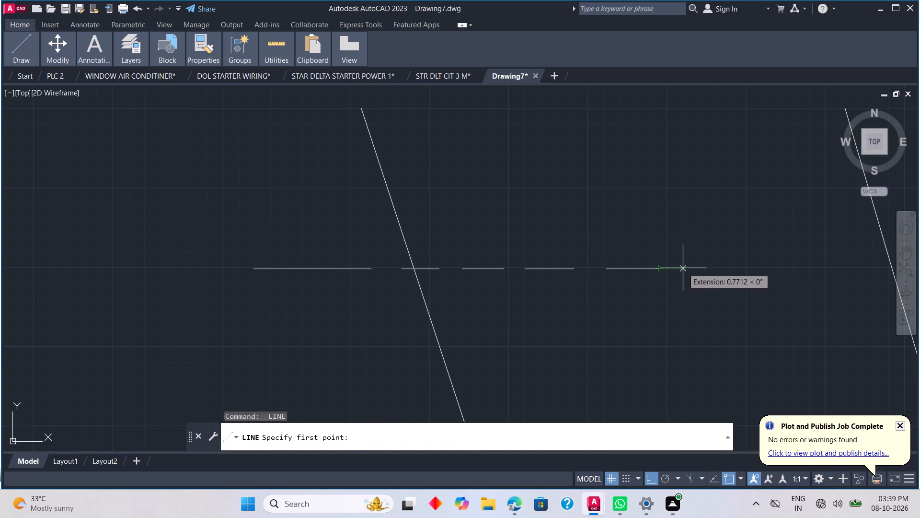
{"action": "left_click", "coordinate": [702, 269]}
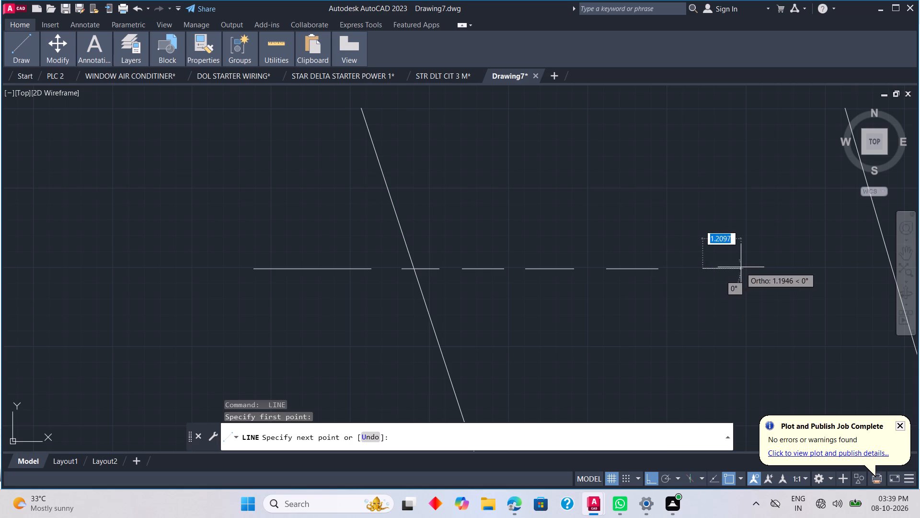
{"action": "left_click", "coordinate": [748, 275]}
{"action": "key", "text": "space"}
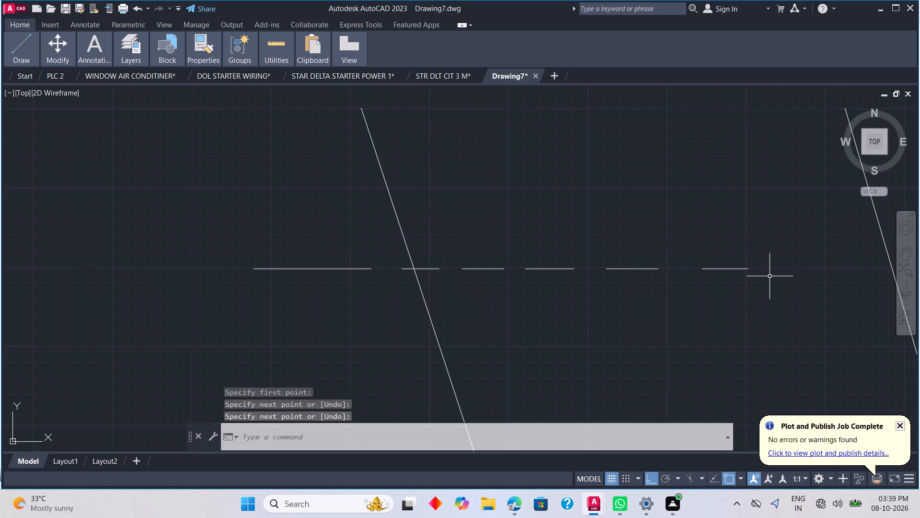
Draw one more collinear, gapped dash about 1.4 long, continuing the link just short of the middle slanted contact.
{"action": "key", "text": "Escape"}
{"action": "key", "text": "space"}
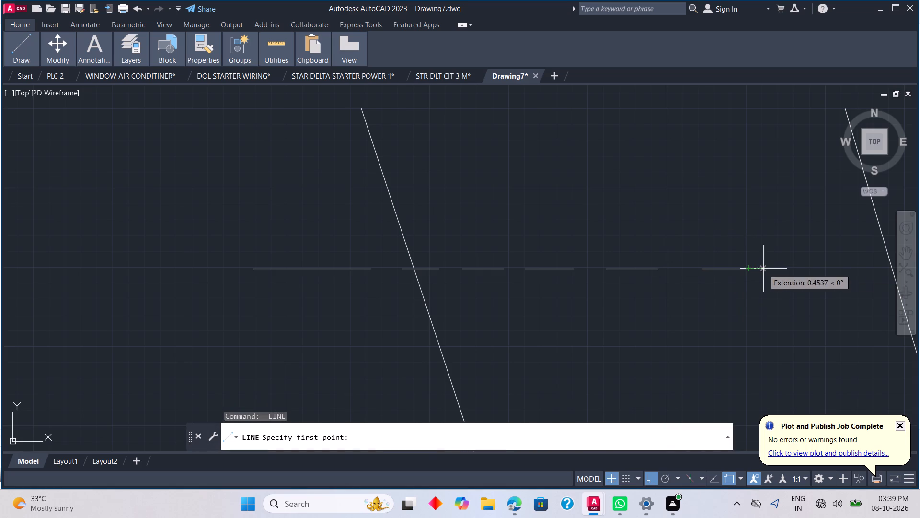
{"action": "left_click", "coordinate": [783, 275]}
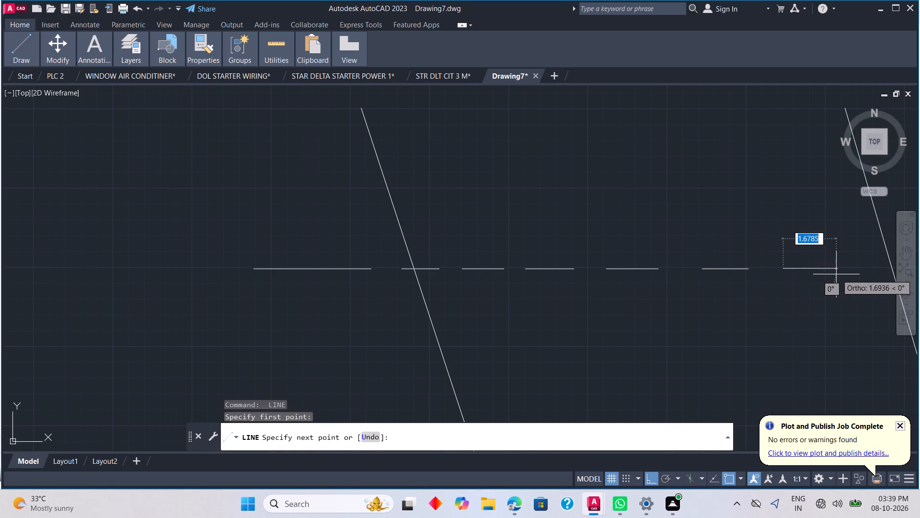
{"action": "left_click", "coordinate": [828, 277]}
{"action": "scroll", "coordinate": [845, 286], "scroll_direction": "down", "scroll_amount": 2}
{"action": "middle_click_drag", "start_coordinate": [843, 289], "coordinate": [840, 291]}
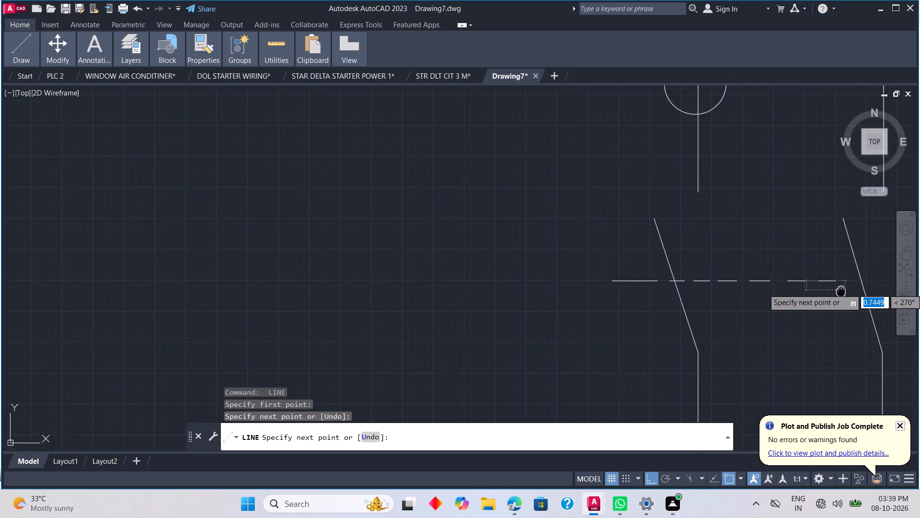
{"action": "middle_click_drag", "start_coordinate": [840, 291], "coordinate": [803, 308]}
{"action": "middle_click", "coordinate": [750, 320]}
{"action": "middle_click_drag", "start_coordinate": [785, 318], "coordinate": [723, 326]}
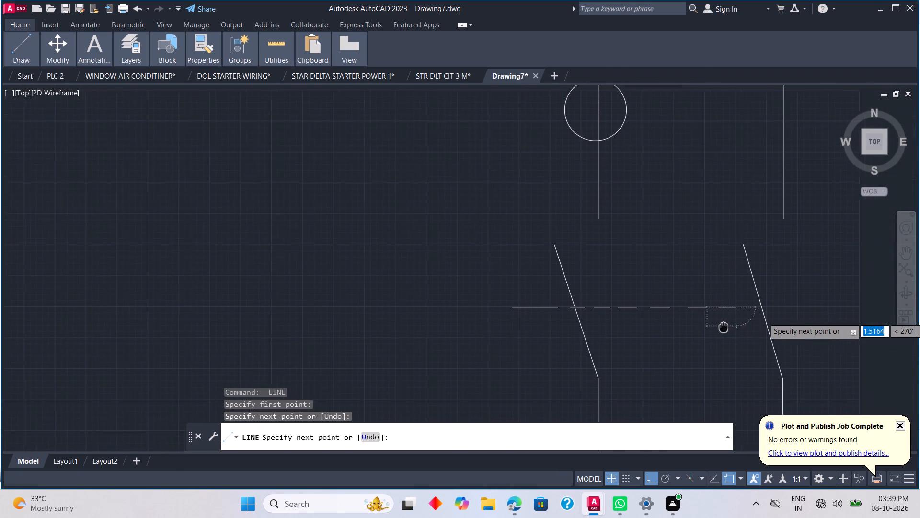
{"action": "middle_click_drag", "start_coordinate": [723, 326], "coordinate": [720, 326]}
{"action": "key", "text": "space"}
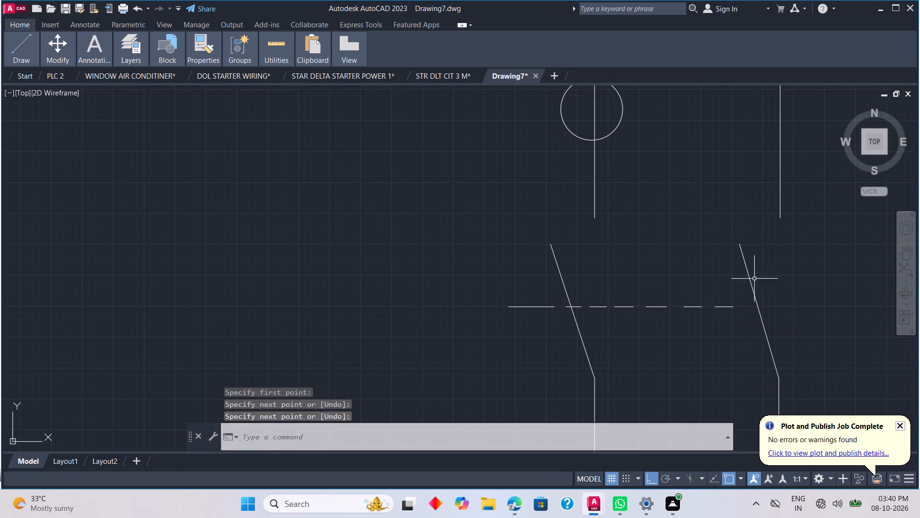
Draw a horizontal dash about 1.4 long across the middle slanted contact, undoing a slanted endpoint pick to keep it collinear.
{"action": "middle_click_drag", "start_coordinate": [751, 300], "coordinate": [687, 258]}
{"action": "scroll", "coordinate": [683, 259], "scroll_direction": "up", "scroll_amount": 3}
{"action": "key", "text": "space"}
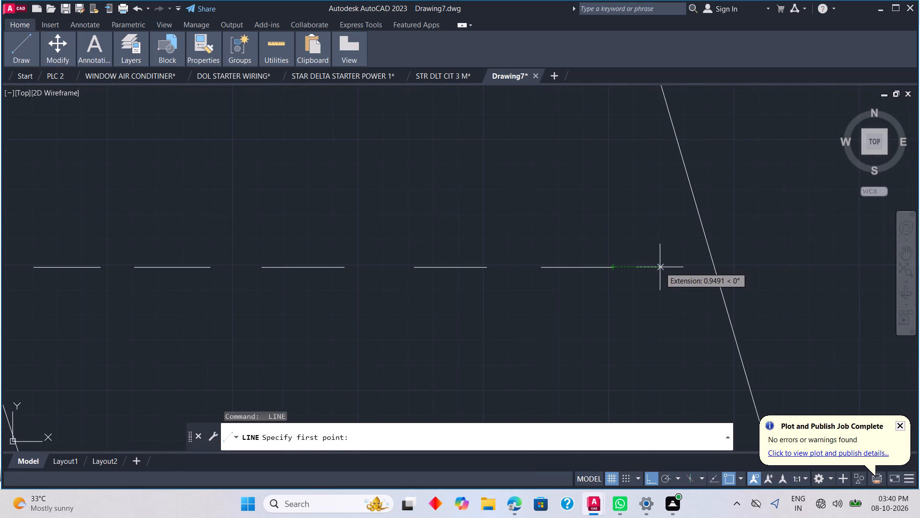
{"action": "left_click", "coordinate": [654, 267]}
{"action": "left_click", "coordinate": [716, 263]}
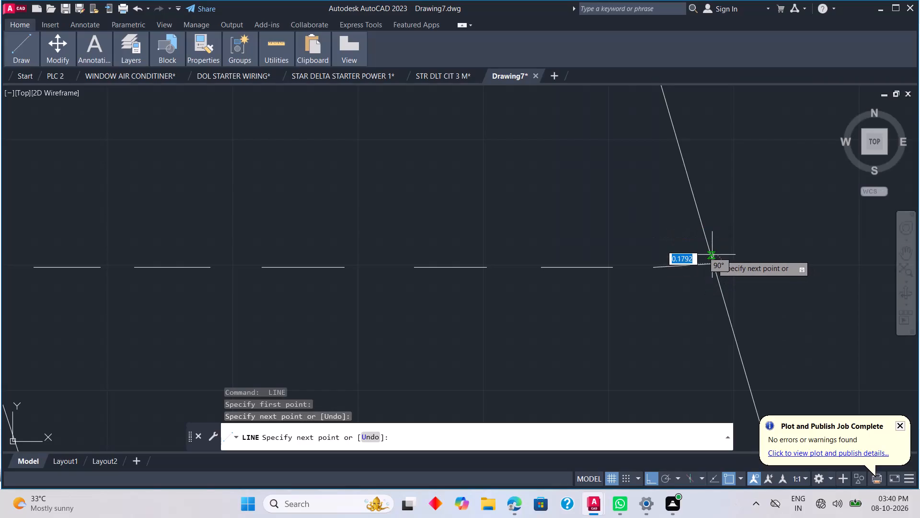
{"action": "key", "text": "ctrl+z"}
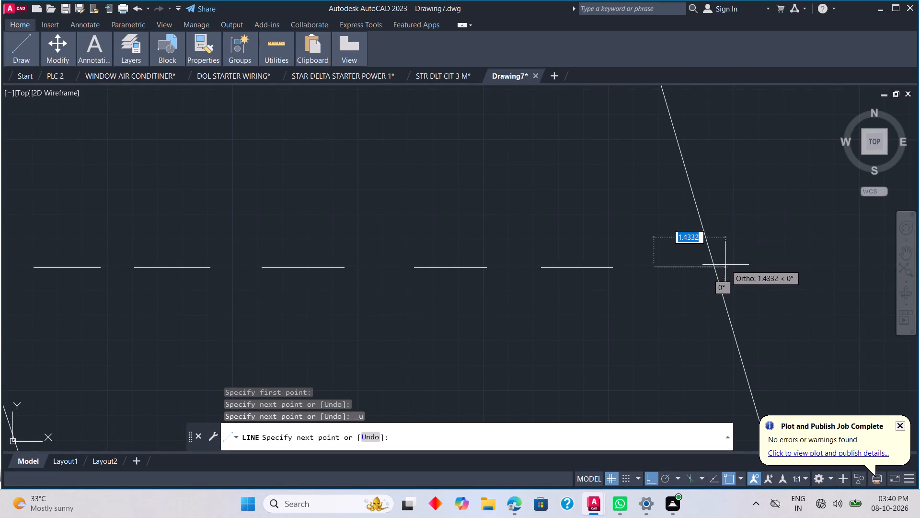
{"action": "left_click", "coordinate": [725, 264]}
{"action": "key", "text": "Escape"}
Draw a short vertical cutting line across the middle of the long first dash, beside the leftmost slanted contact.
{"action": "scroll", "coordinate": [596, 270], "scroll_direction": "down", "scroll_amount": 3}
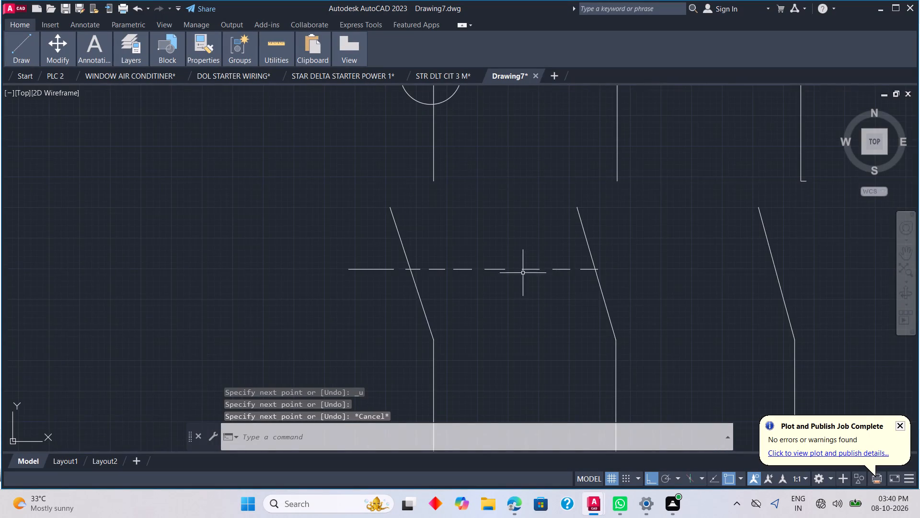
{"action": "scroll", "coordinate": [483, 264], "scroll_direction": "down", "scroll_amount": 2}
{"action": "scroll", "coordinate": [418, 269], "scroll_direction": "up", "scroll_amount": 2}
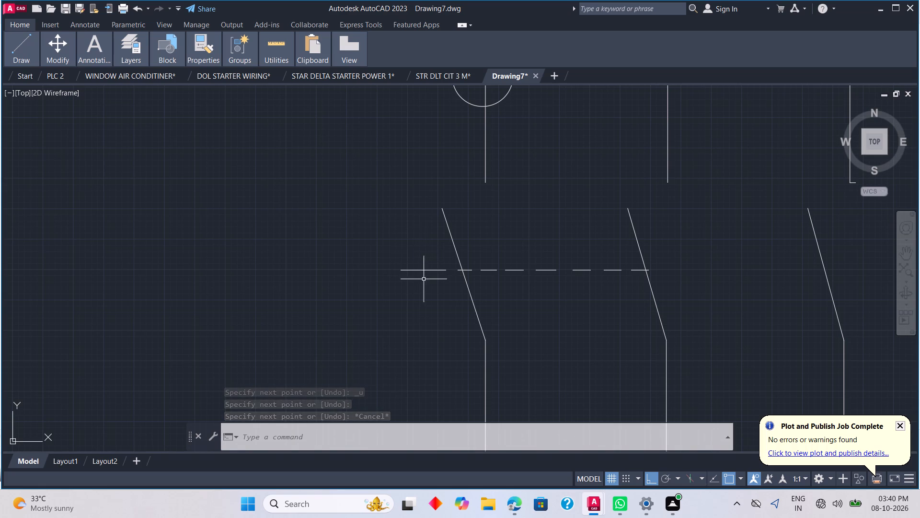
{"action": "scroll", "coordinate": [432, 273], "scroll_direction": "up", "scroll_amount": 3}
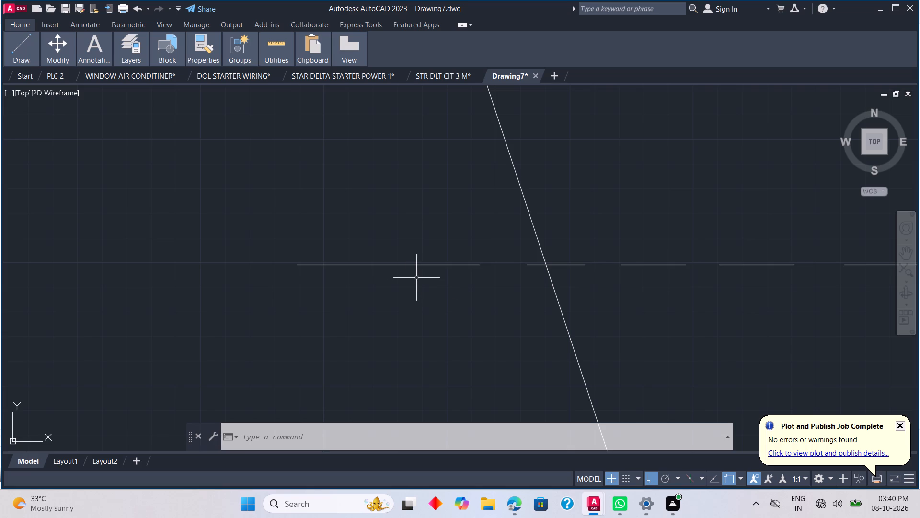
{"action": "key", "text": "l"}
{"action": "key", "text": "space"}
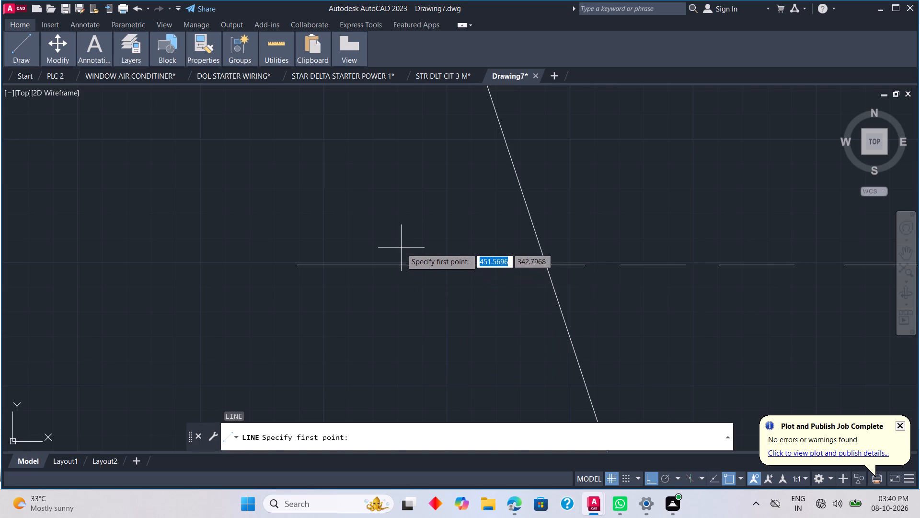
{"action": "left_click_drag", "start_coordinate": [399, 243], "coordinate": [394, 271]}
{"action": "left_click", "coordinate": [392, 289]}
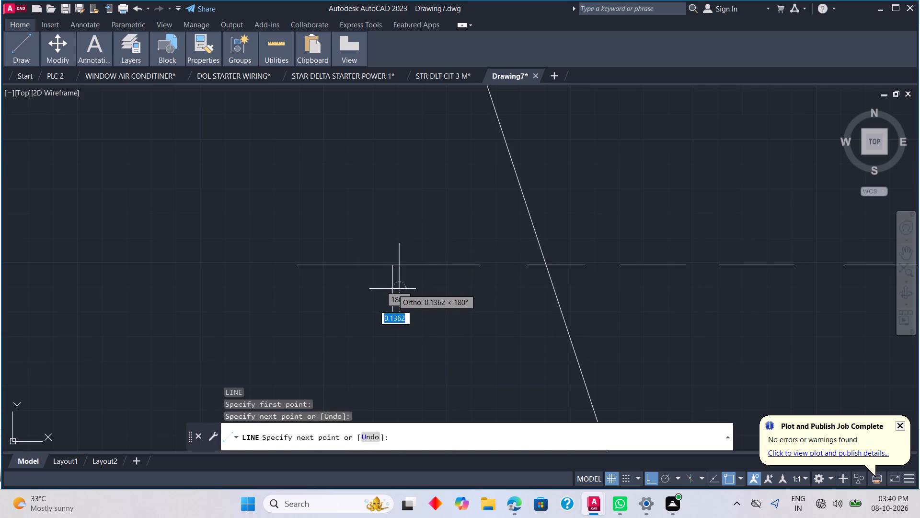
{"action": "key", "text": "Escape"}
Trim off the first dash's outer portion at the vertical cutting line, and remove the cutting line's remnants.
{"action": "type", "text": "TR"}
{"action": "key", "text": "space"}
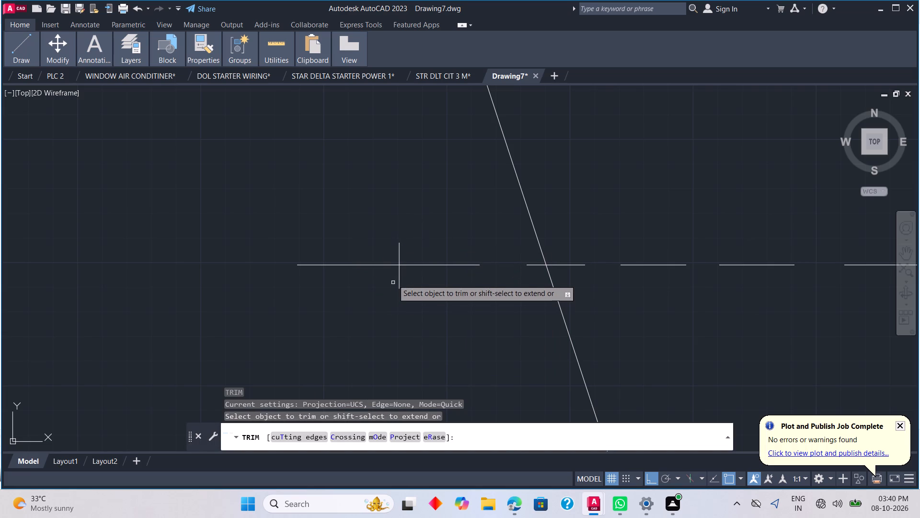
{"action": "left_click", "coordinate": [393, 267]}
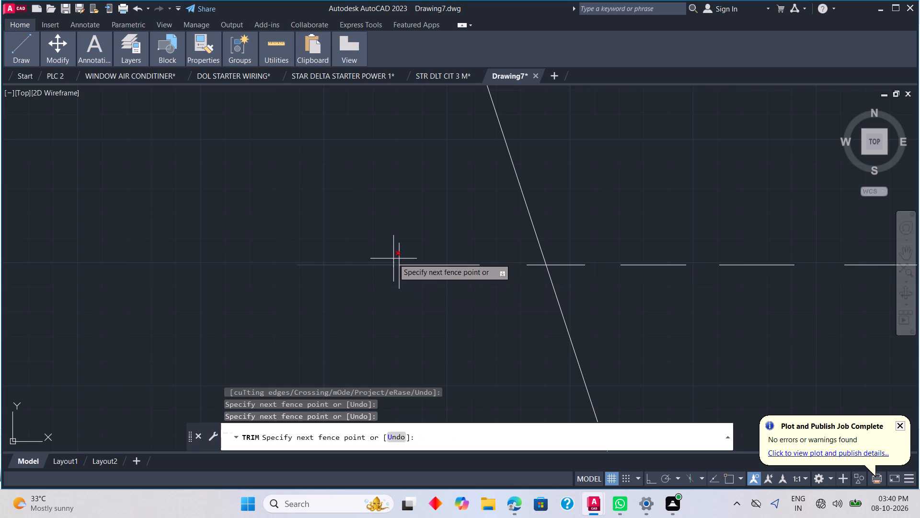
{"action": "left_click", "coordinate": [393, 259]}
{"action": "left_click", "coordinate": [401, 251]}
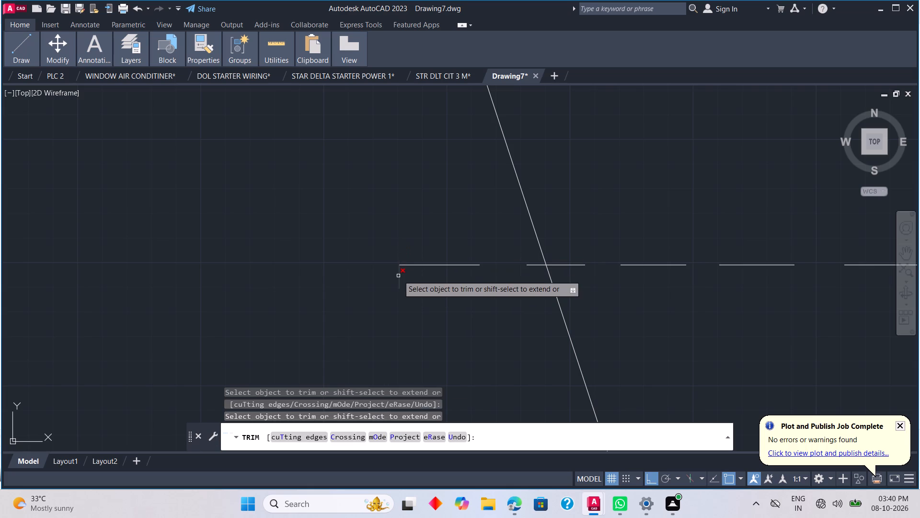
{"action": "left_click", "coordinate": [399, 271]}
{"action": "key", "text": "Escape"}
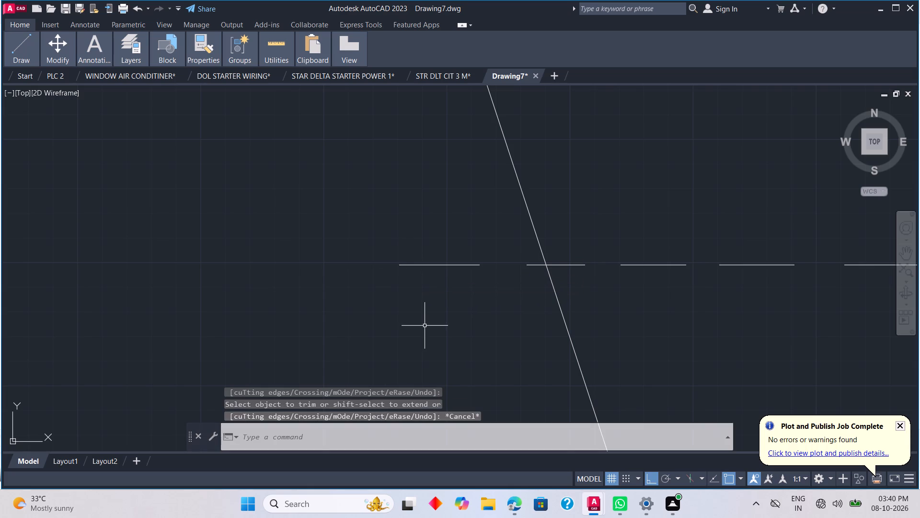
Draw a small rectangle about 0.51 by 0.45 at the outer end of the shortened first dash.
{"action": "type", "text": "RE"}
{"action": "type", "text": "C"}
{"action": "key", "text": "space"}
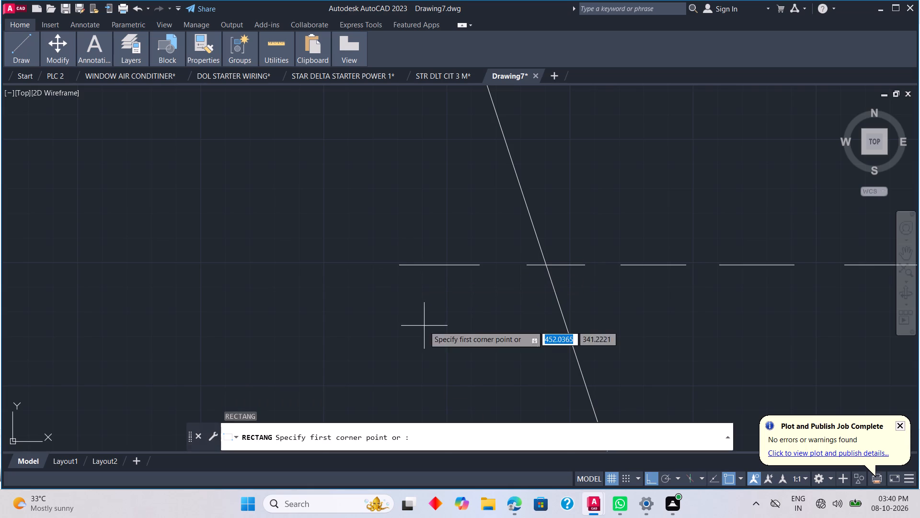
{"action": "left_click", "coordinate": [374, 253]}
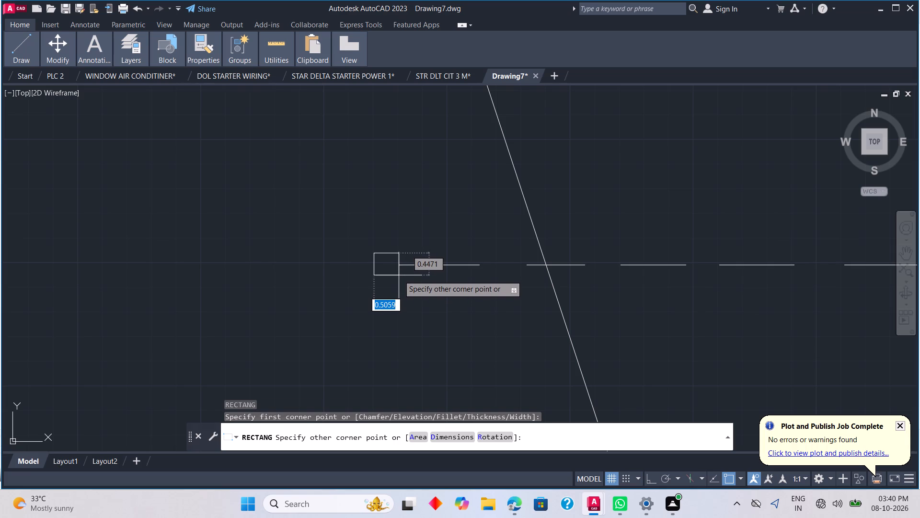
{"action": "left_click", "coordinate": [399, 275]}
Draw a collinear dash about 1.4 long just past the middle slanted contact, separated by a small gap.
{"action": "scroll", "coordinate": [429, 284], "scroll_direction": "down", "scroll_amount": 3}
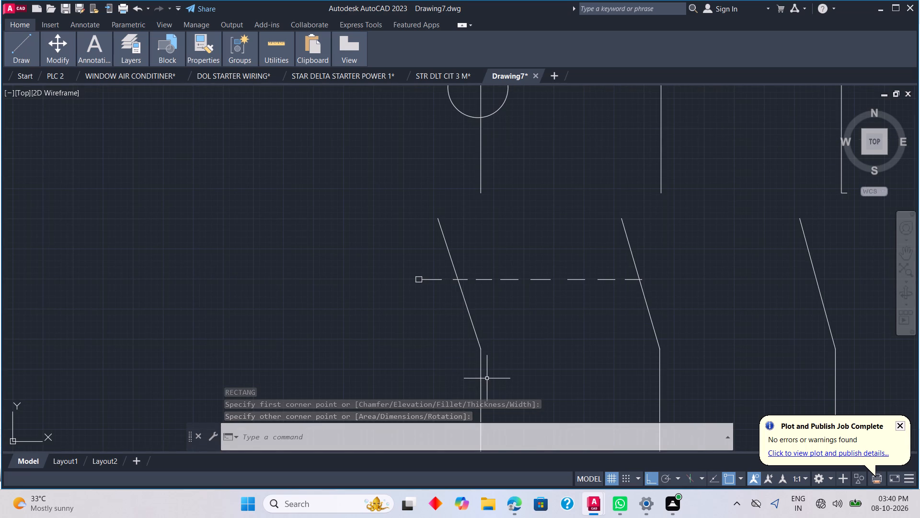
{"action": "scroll", "coordinate": [466, 348], "scroll_direction": "down", "scroll_amount": 1}
{"action": "middle_click_drag", "start_coordinate": [536, 323], "coordinate": [499, 305]}
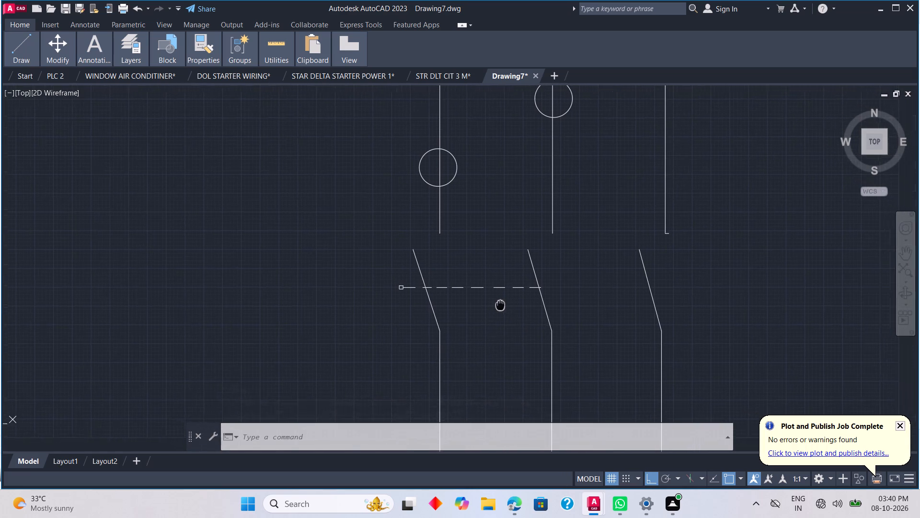
{"action": "middle_click_drag", "start_coordinate": [499, 305], "coordinate": [473, 304]}
{"action": "middle_click_drag", "start_coordinate": [520, 290], "coordinate": [478, 315]}
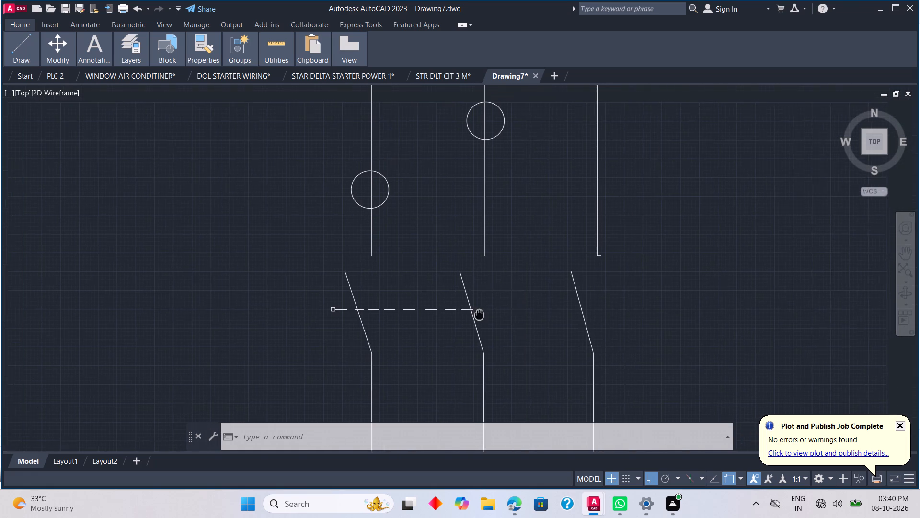
{"action": "middle_click_drag", "start_coordinate": [478, 315], "coordinate": [471, 320]}
{"action": "scroll", "coordinate": [413, 330], "scroll_direction": "up", "scroll_amount": 2}
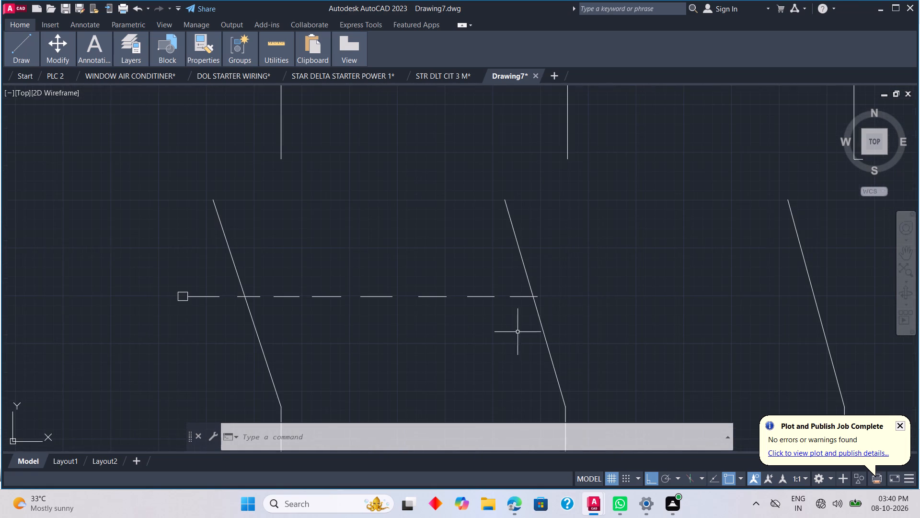
{"action": "type", "text": "L"}
{"action": "key", "text": "space"}
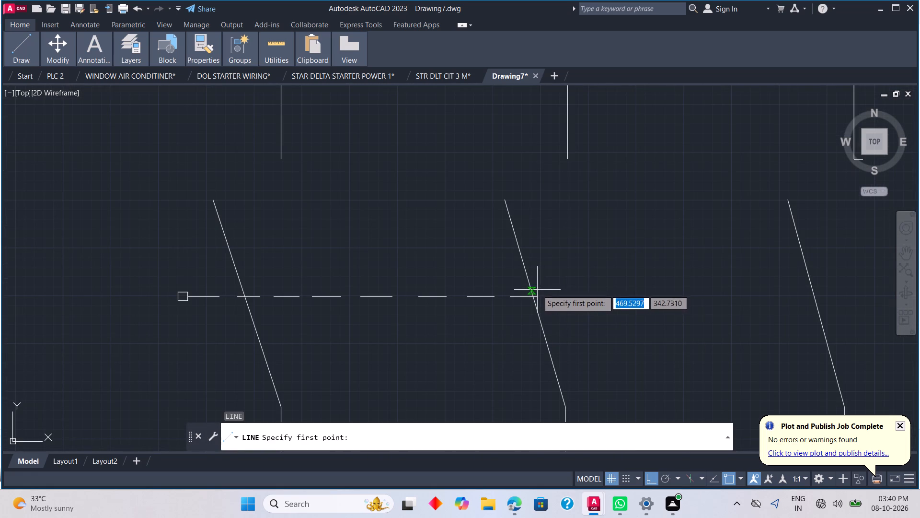
{"action": "scroll", "coordinate": [539, 297], "scroll_direction": "up", "scroll_amount": 2}
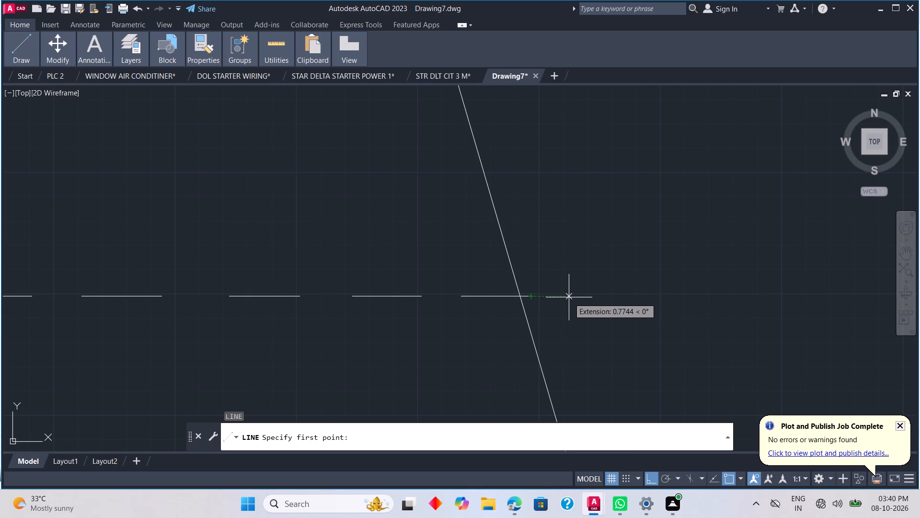
{"action": "left_click", "coordinate": [569, 296]}
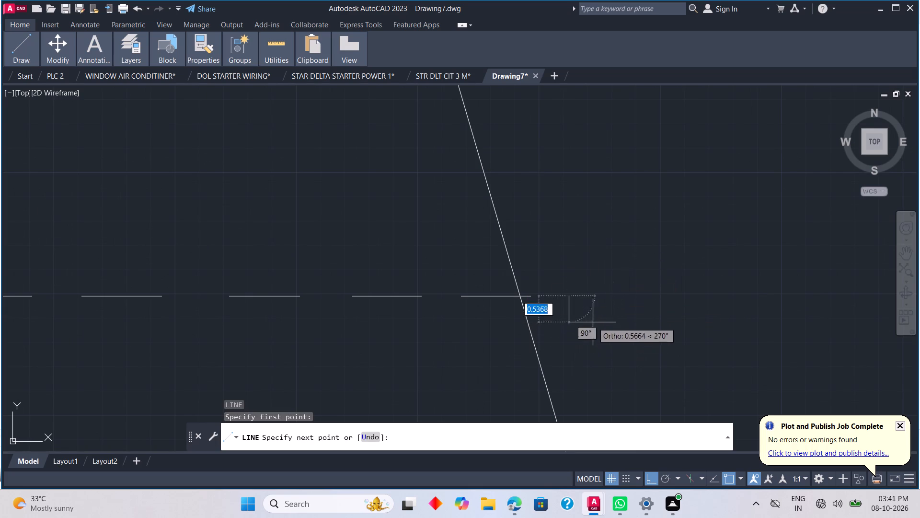
{"action": "left_click", "coordinate": [637, 299]}
{"action": "scroll", "coordinate": [671, 298], "scroll_direction": "down", "scroll_amount": 2}
{"action": "key", "text": "space"}
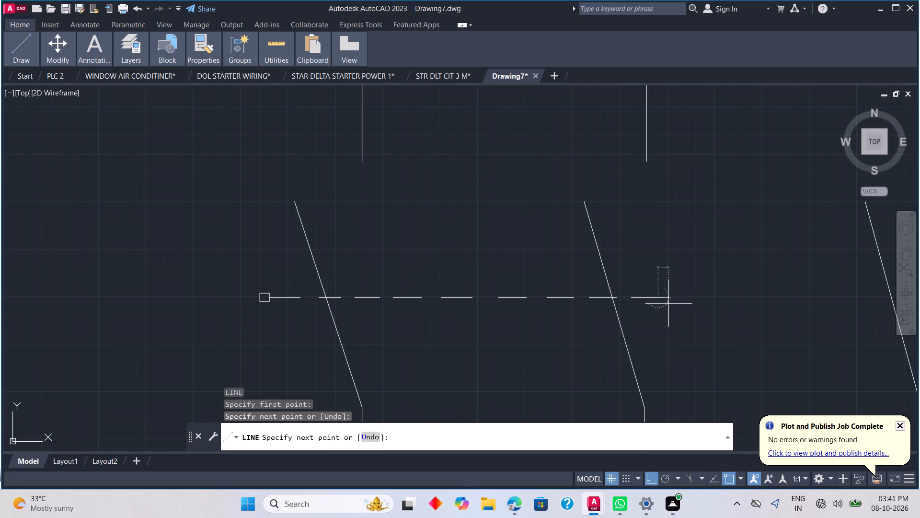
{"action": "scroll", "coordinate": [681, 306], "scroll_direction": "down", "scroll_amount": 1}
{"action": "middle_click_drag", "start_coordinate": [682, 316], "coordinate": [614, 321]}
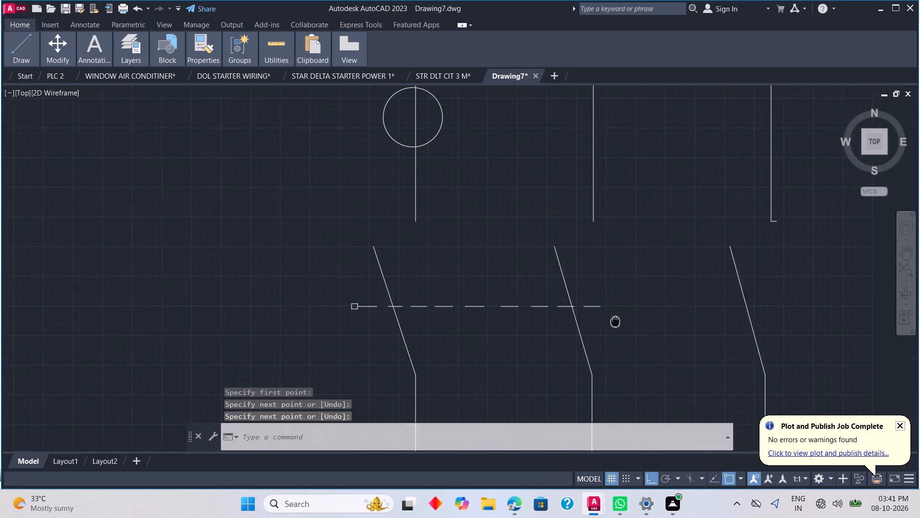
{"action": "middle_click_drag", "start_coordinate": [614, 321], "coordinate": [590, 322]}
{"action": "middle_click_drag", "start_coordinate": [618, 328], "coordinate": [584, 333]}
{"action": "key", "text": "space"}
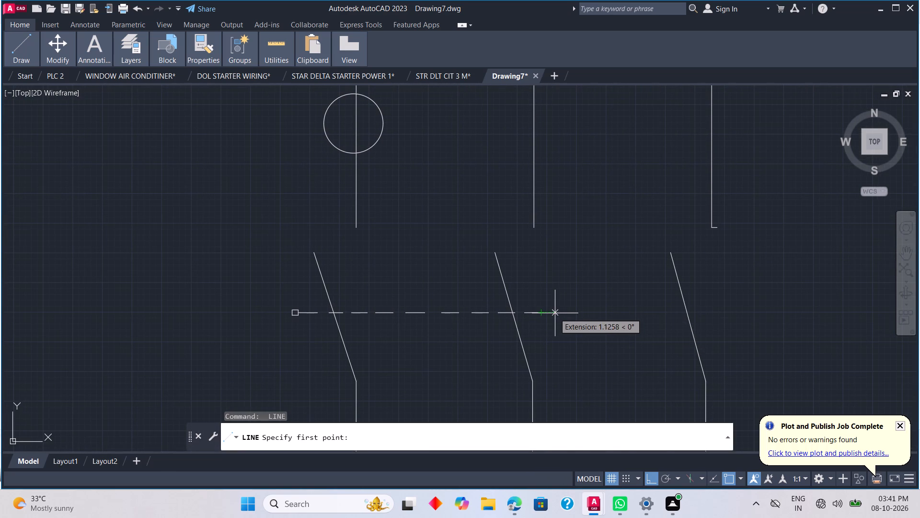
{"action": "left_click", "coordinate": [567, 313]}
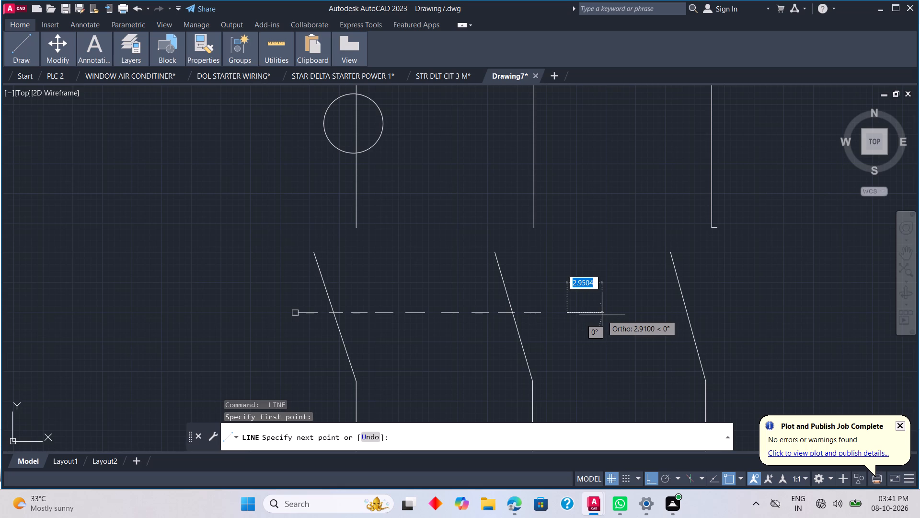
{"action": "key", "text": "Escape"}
Continue the dashed link toward the rightmost slanted contact with two collinear, gapped dashes about 3.1 and 2.8 long.
{"action": "key", "text": "space"}
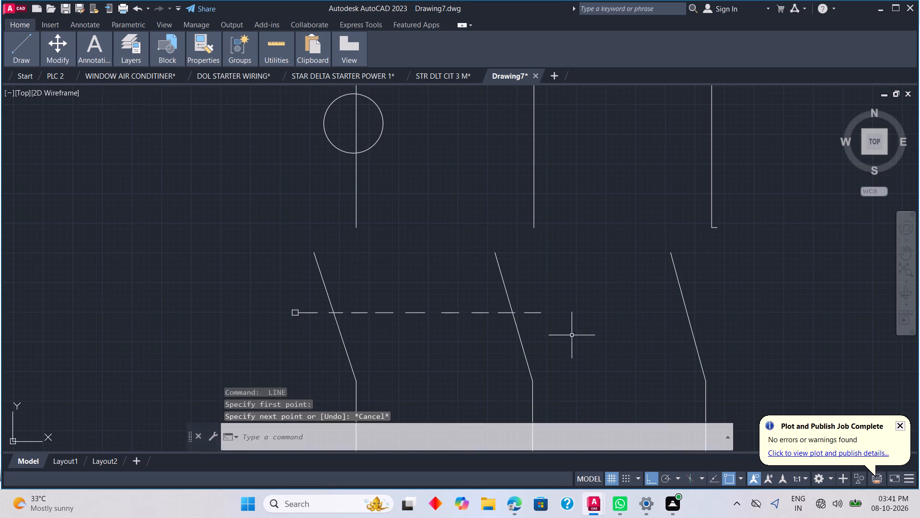
{"action": "left_click", "coordinate": [556, 313]}
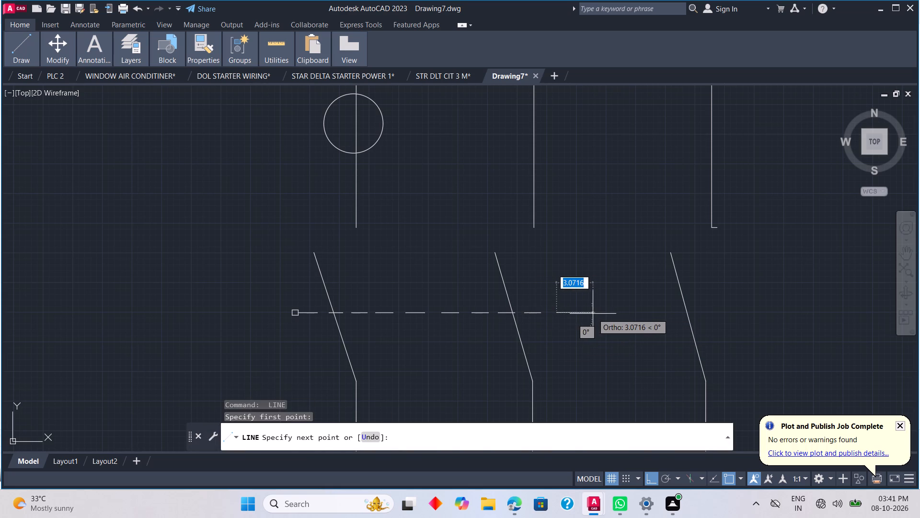
{"action": "left_click", "coordinate": [593, 314]}
{"action": "key", "text": "Escape"}
{"action": "key", "text": "space"}
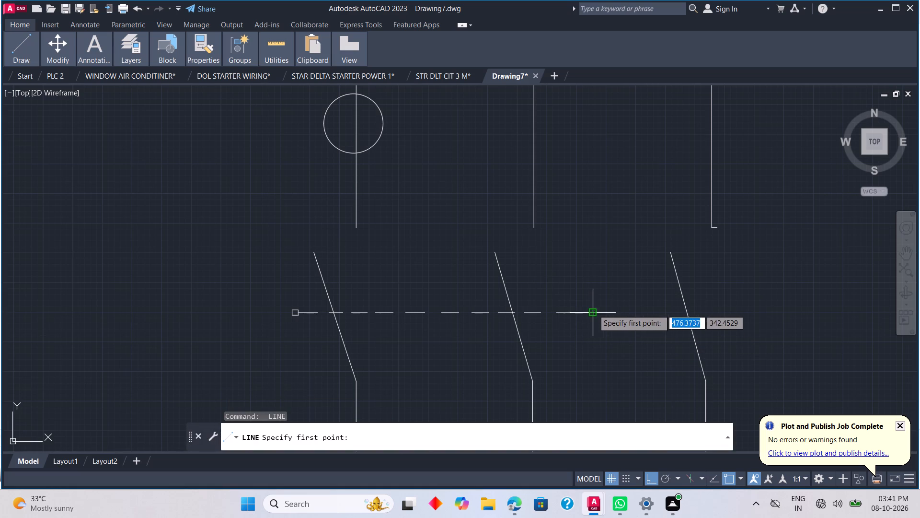
{"action": "left_click", "coordinate": [613, 312]}
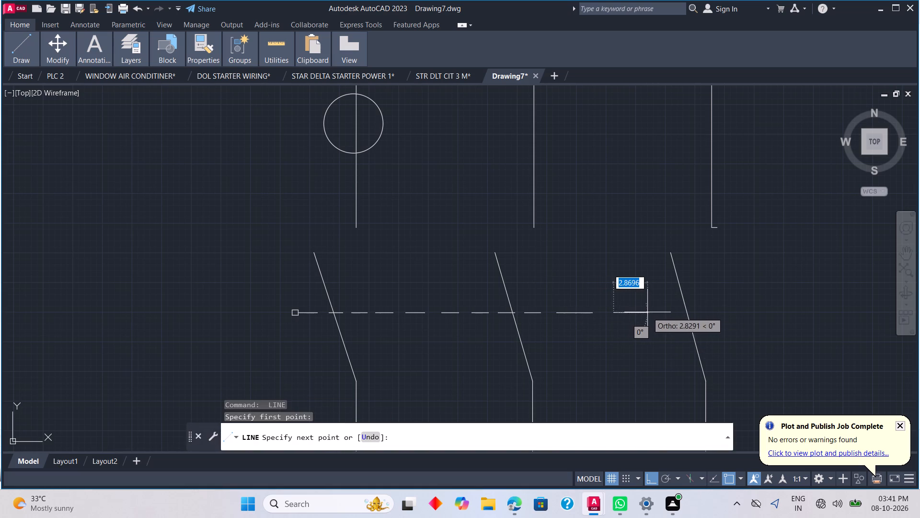
{"action": "left_click", "coordinate": [647, 312]}
{"action": "key", "text": "Escape"}
Draw a final collinear dash of the link across the rightmost slanted contact, ending beyond it, redoing the misplaced endpoint.
{"action": "key", "text": "space"}
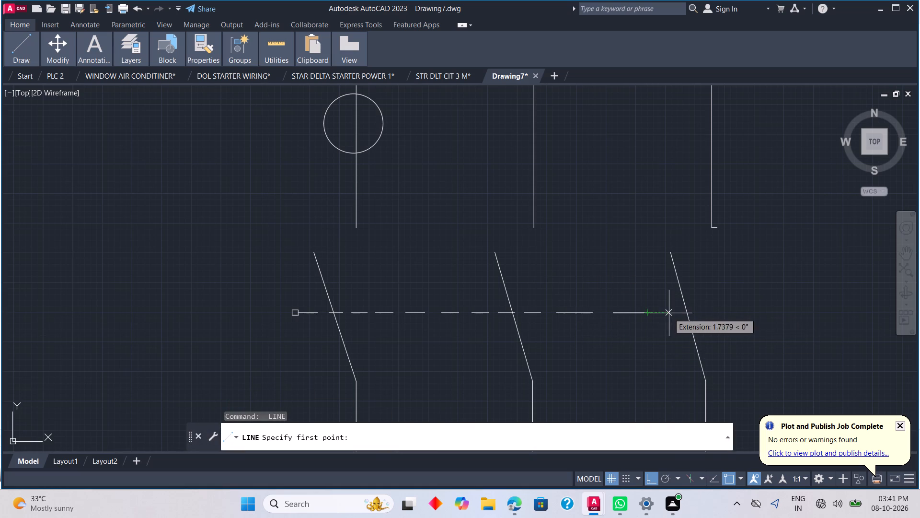
{"action": "left_click", "coordinate": [670, 313]}
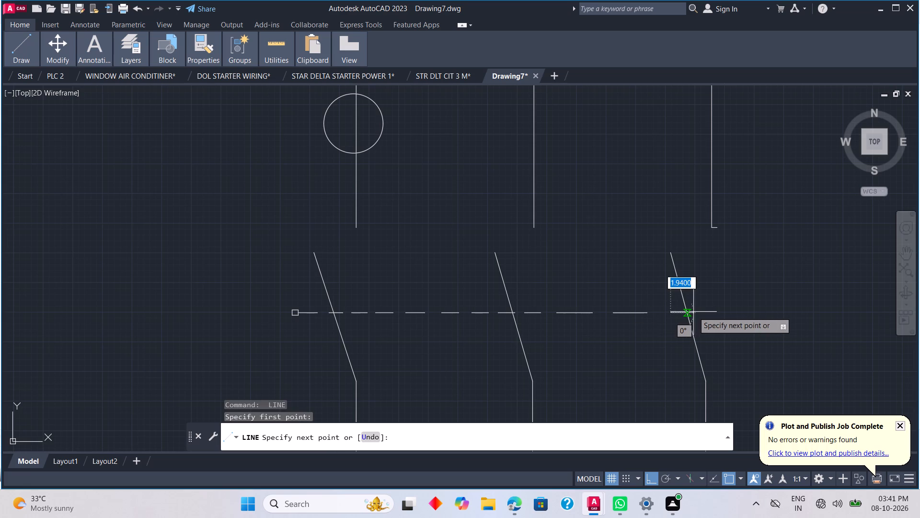
{"action": "left_click", "coordinate": [693, 312]}
{"action": "key", "text": "grave"}
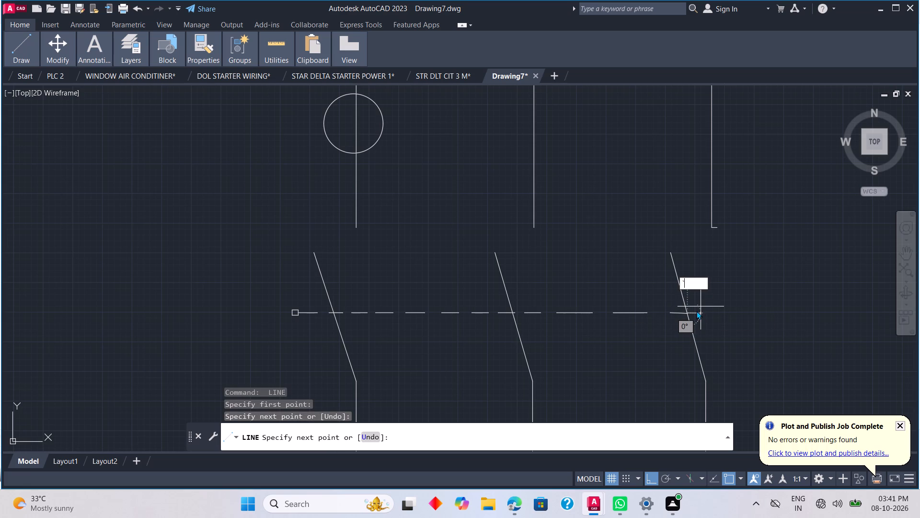
{"action": "key", "text": "ctrl+z"}
{"action": "key", "text": "Escape"}
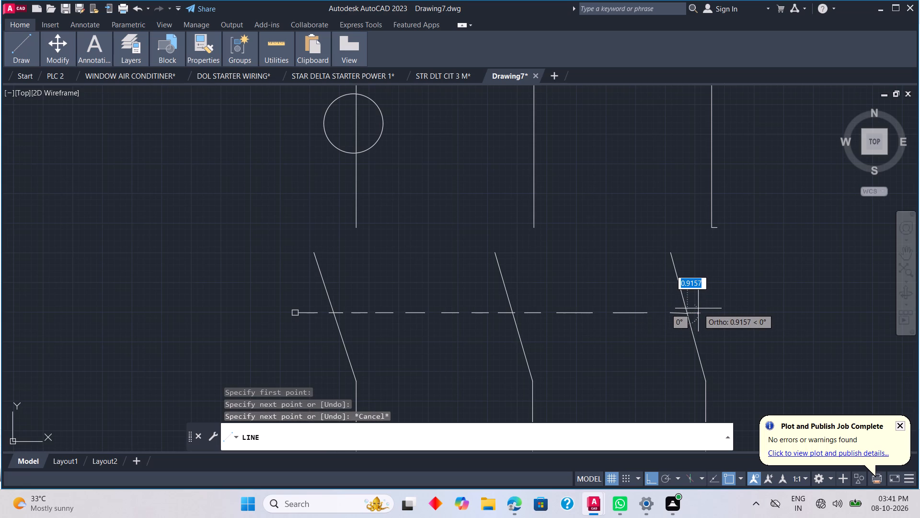
{"action": "key", "text": "ctrl+z"}
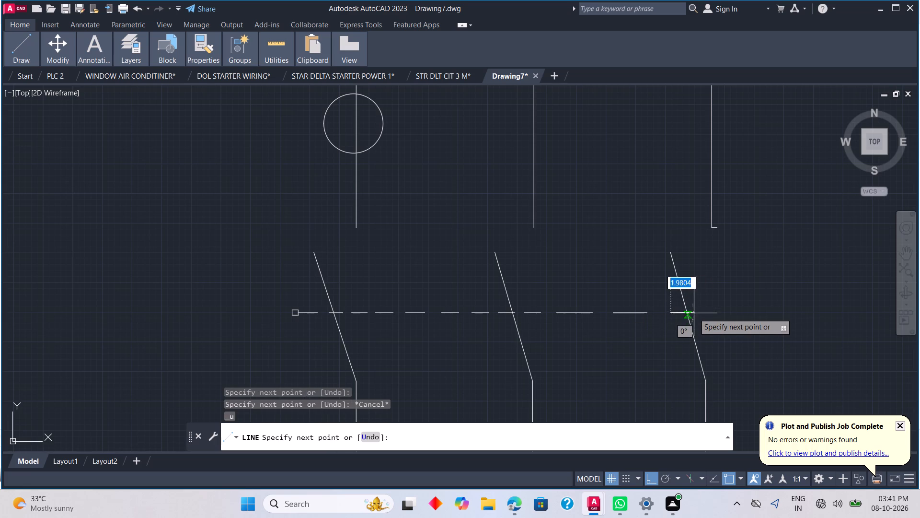
{"action": "left_click", "coordinate": [723, 310]}
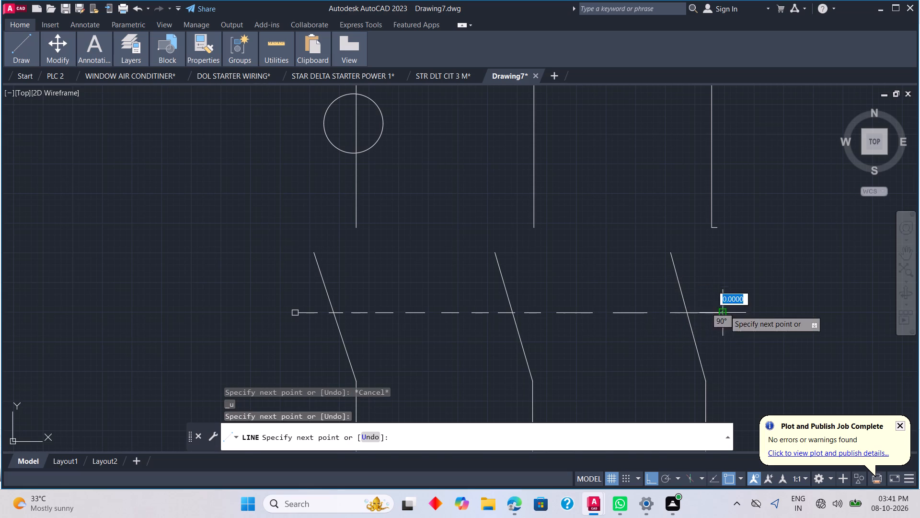
{"action": "key", "text": "Escape"}
Trim off the portion of the last dash that extends beyond the rightmost slanted contact.
{"action": "key", "text": "t"}
{"action": "key", "text": "r"}
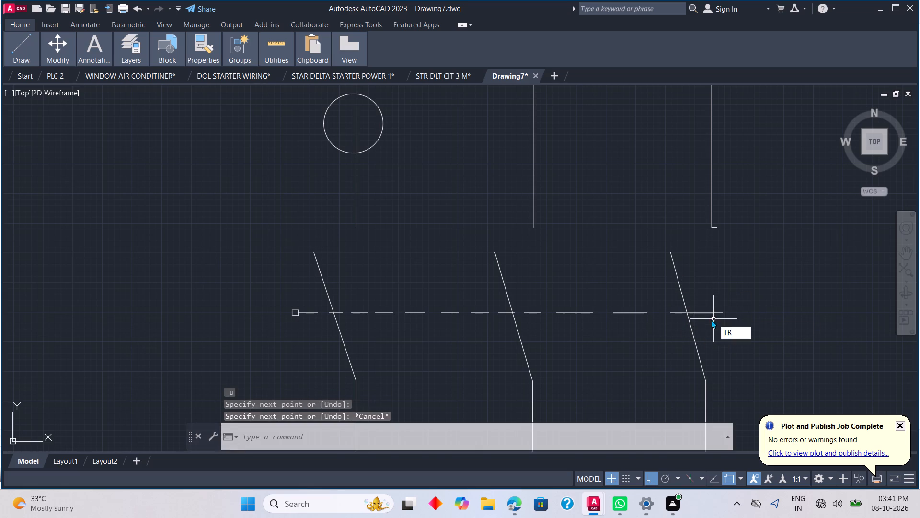
{"action": "key", "text": "space"}
{"action": "left_click", "coordinate": [710, 313]}
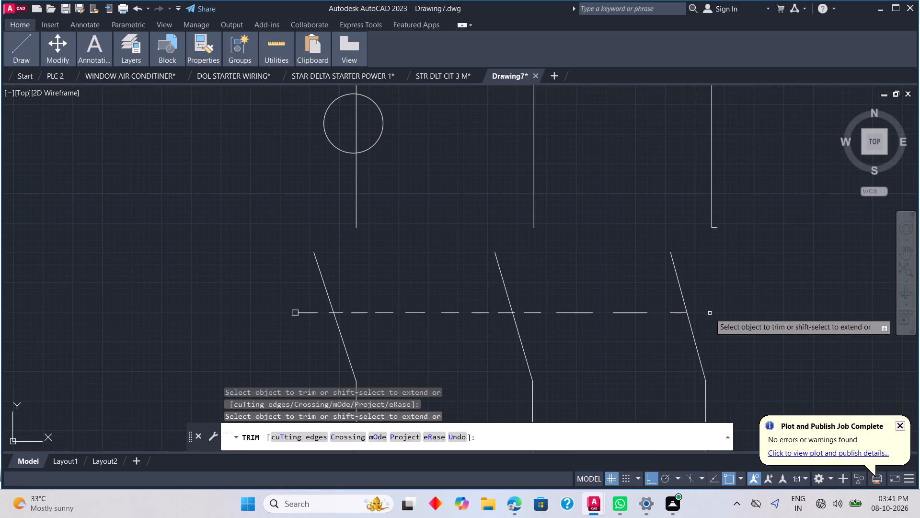
{"action": "scroll", "coordinate": [630, 249], "scroll_direction": "down", "scroll_amount": 4}
{"action": "scroll", "coordinate": [645, 297], "scroll_direction": "down", "scroll_amount": 1}
{"action": "scroll", "coordinate": [654, 302], "scroll_direction": "up", "scroll_amount": 1}
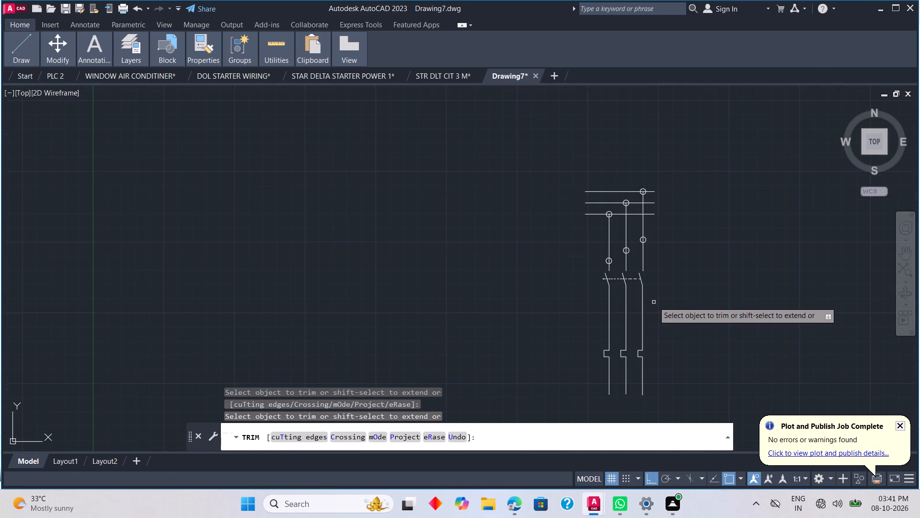
{"action": "scroll", "coordinate": [654, 301], "scroll_direction": "up", "scroll_amount": 1}
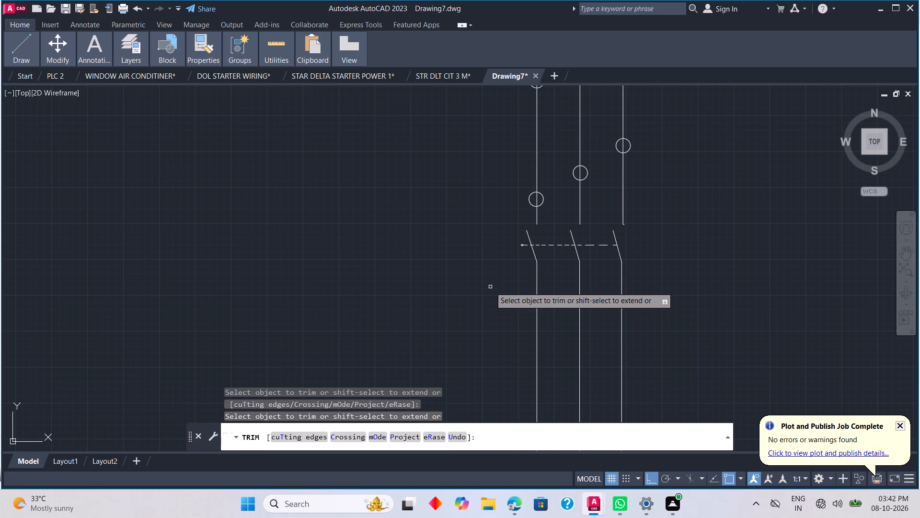
{"action": "key", "text": "Escape"}
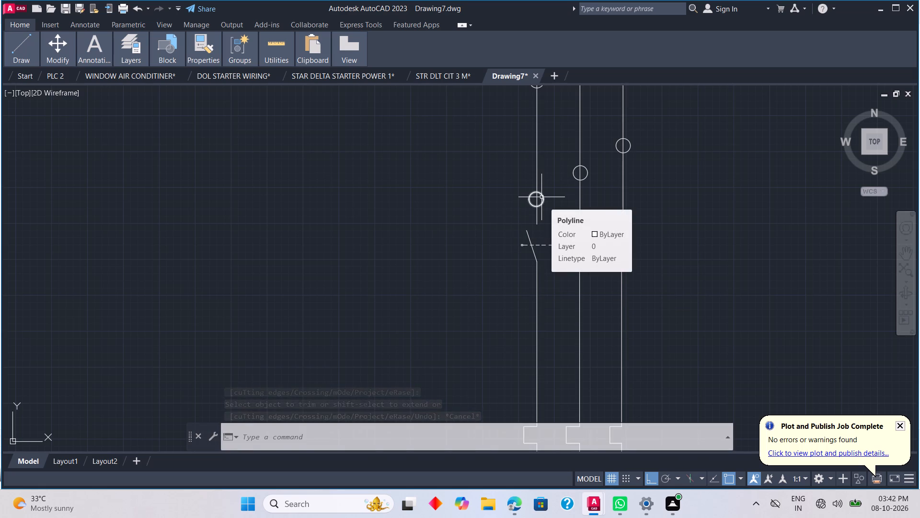
Copy the terminal circle above the leftmost contact to just below the lower ends of all three slanted contacts, about 24 down.
{"action": "left_click", "coordinate": [541, 197]}
{"action": "right_click", "coordinate": [543, 204]}
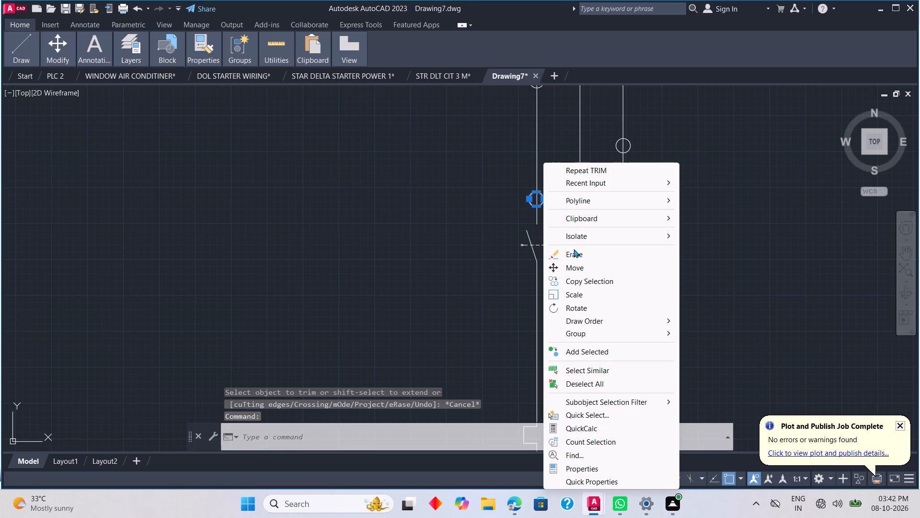
{"action": "left_click", "coordinate": [592, 281]}
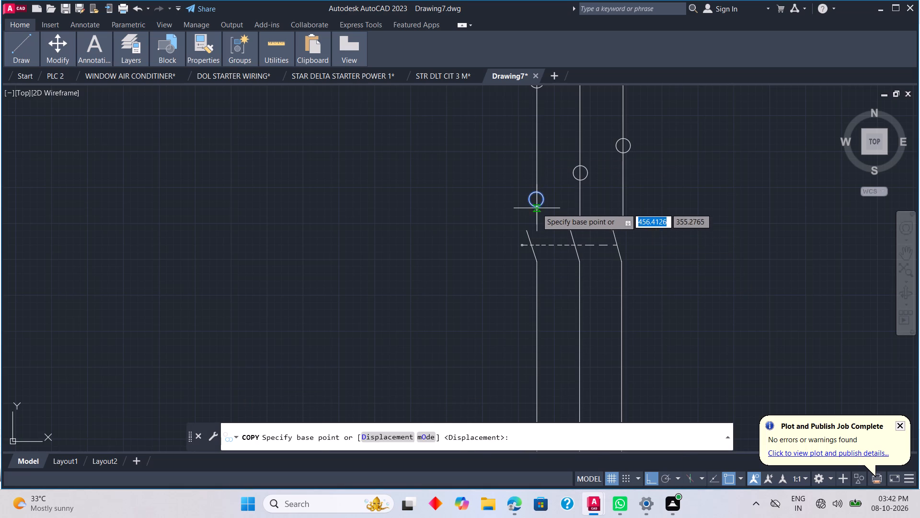
{"action": "left_click", "coordinate": [541, 203]}
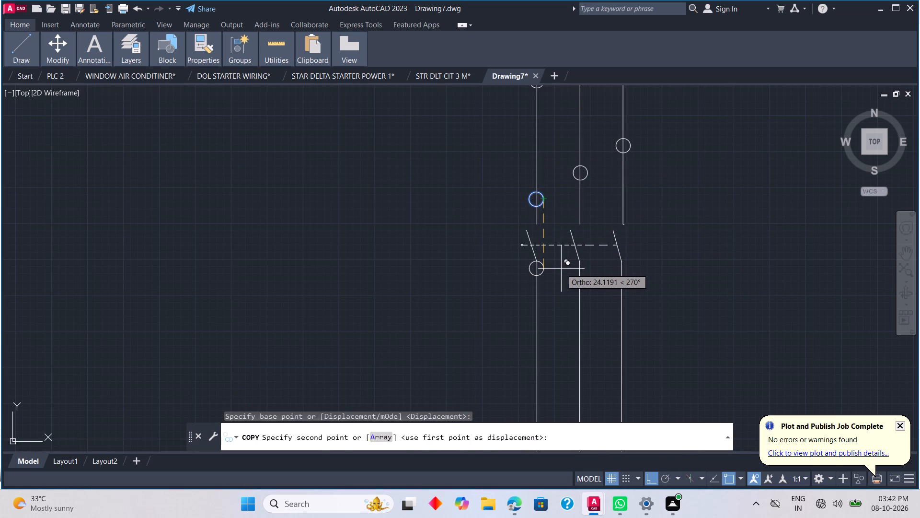
{"action": "scroll", "coordinate": [562, 269], "scroll_direction": "up", "scroll_amount": 2}
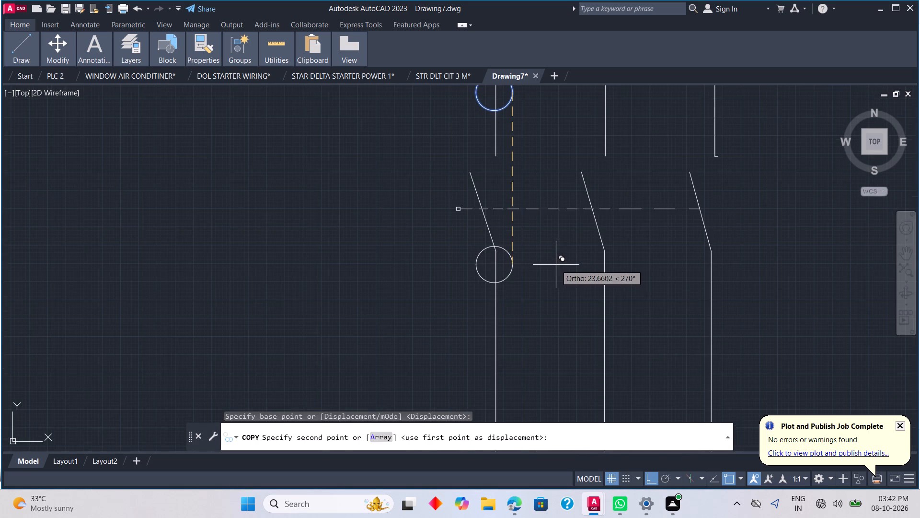
{"action": "left_click", "coordinate": [555, 269]}
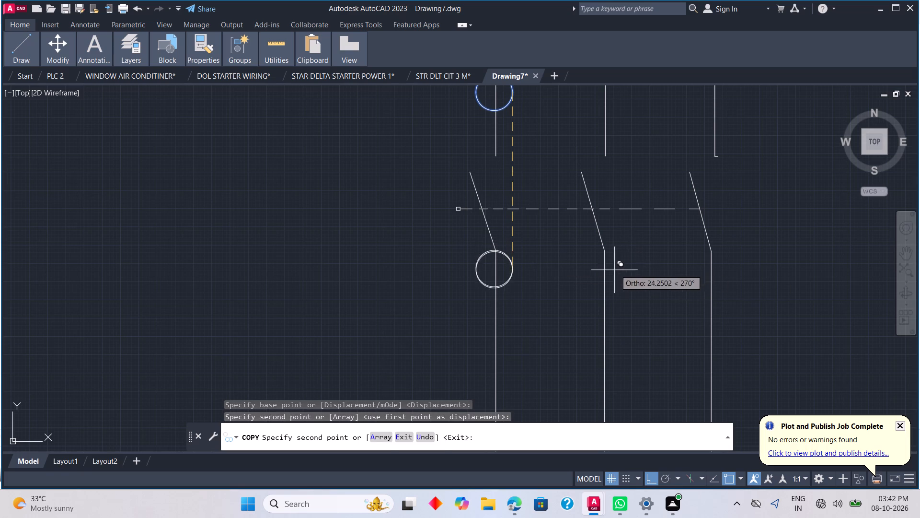
{"action": "left_click", "coordinate": [655, 472]}
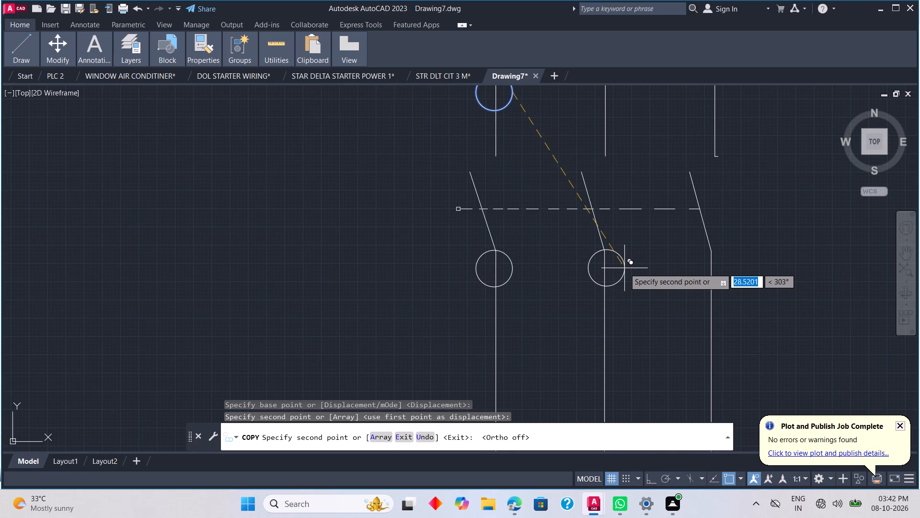
{"action": "left_click", "coordinate": [624, 268]}
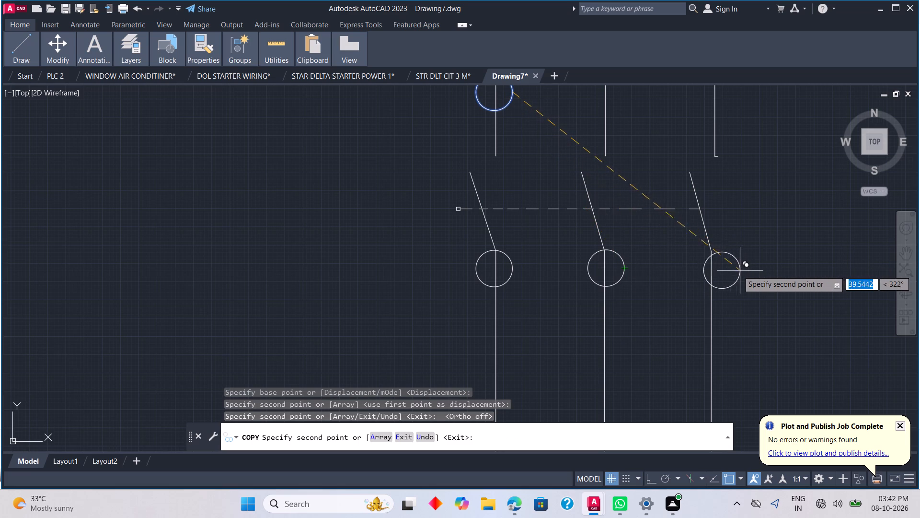
{"action": "left_click", "coordinate": [728, 267]}
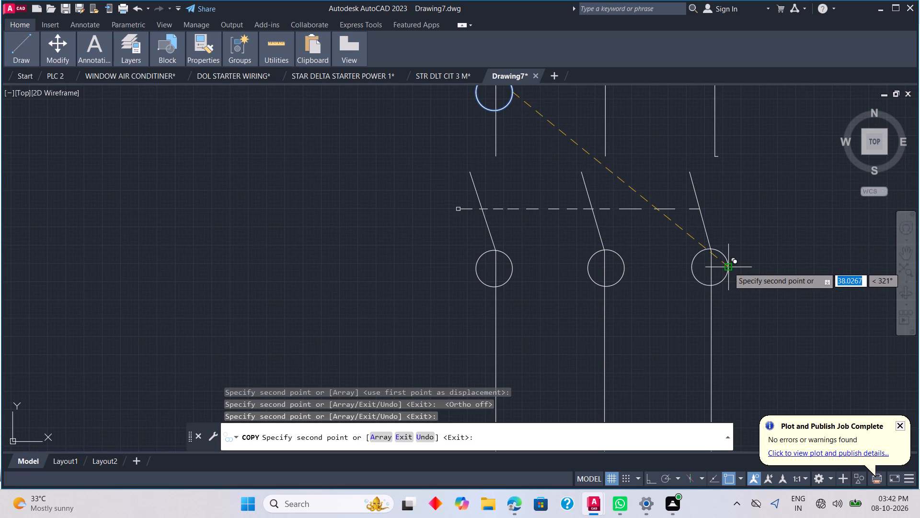
{"action": "scroll", "coordinate": [738, 273], "scroll_direction": "down", "scroll_amount": 2}
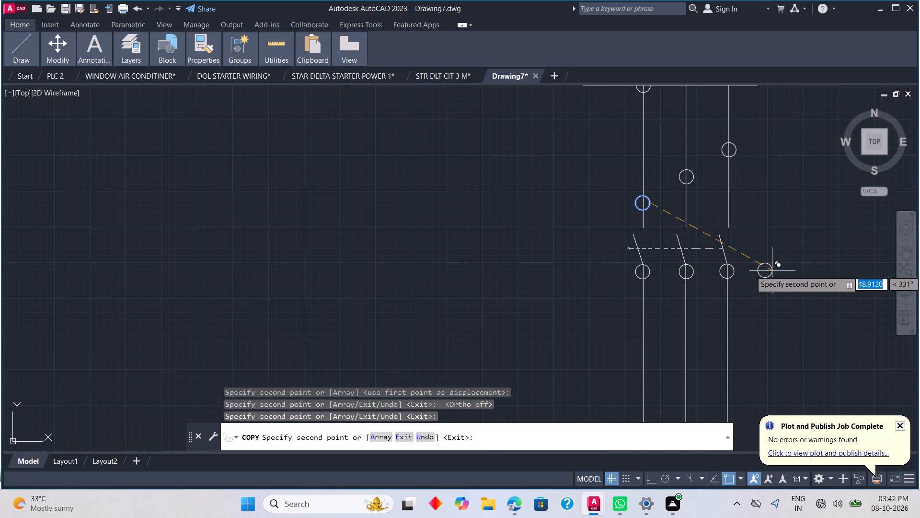
{"action": "key", "text": "Escape"}
Copy the three slanted contacts with their dashed link and lower circles about 48 horizontally to the right of the original.
{"action": "scroll", "coordinate": [772, 271], "scroll_direction": "down", "scroll_amount": 3}
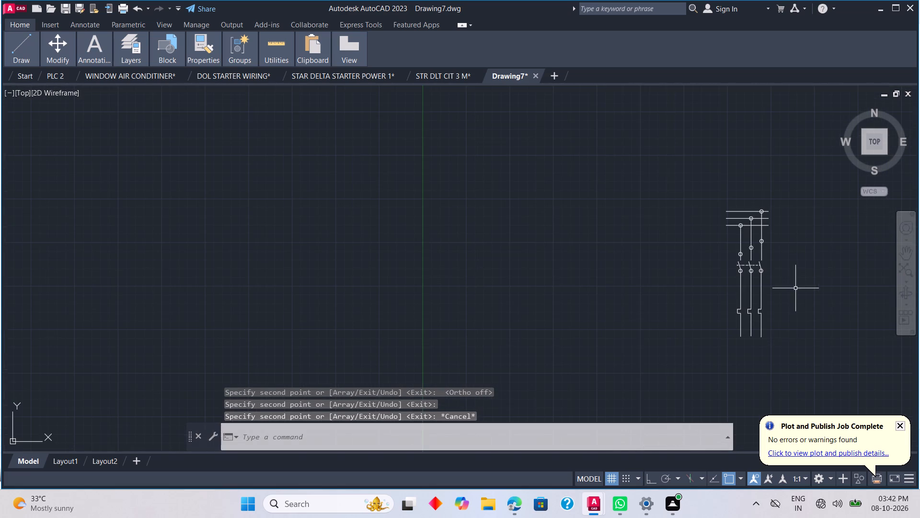
{"action": "middle_click_drag", "start_coordinate": [795, 289], "coordinate": [676, 322]}
{"action": "scroll", "coordinate": [659, 355], "scroll_direction": "down", "scroll_amount": 1}
{"action": "middle_click_drag", "start_coordinate": [659, 355], "coordinate": [659, 293]}
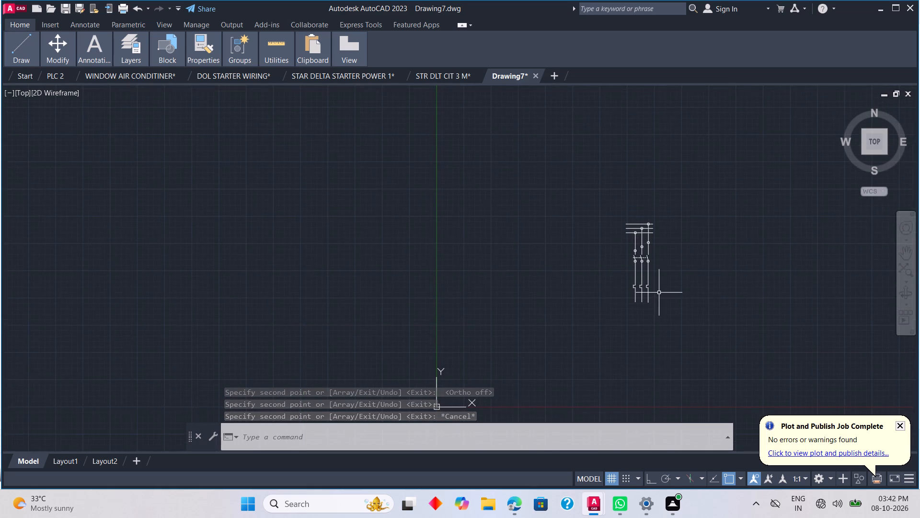
{"action": "scroll", "coordinate": [659, 293], "scroll_direction": "up", "scroll_amount": 3}
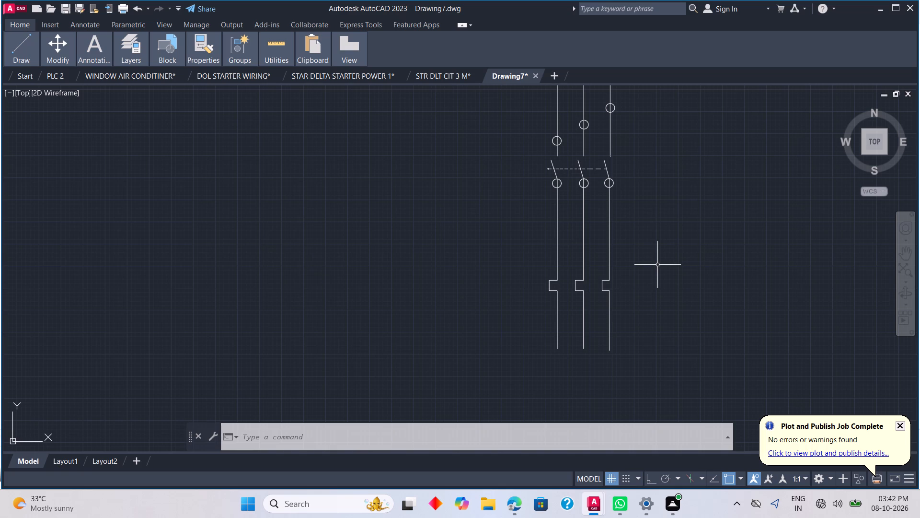
{"action": "scroll", "coordinate": [626, 212], "scroll_direction": "down", "scroll_amount": 1}
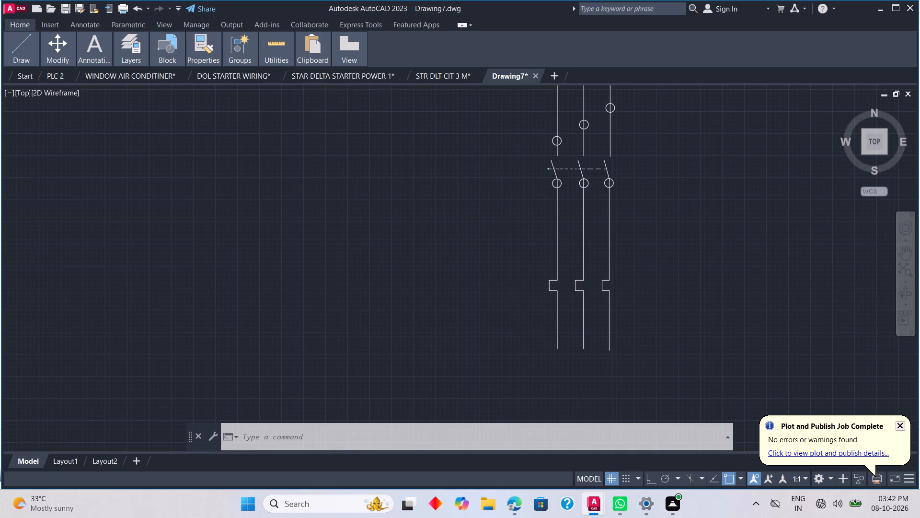
{"action": "middle_click_drag", "start_coordinate": [626, 211], "coordinate": [627, 240]}
{"action": "scroll", "coordinate": [623, 248], "scroll_direction": "up", "scroll_amount": 2}
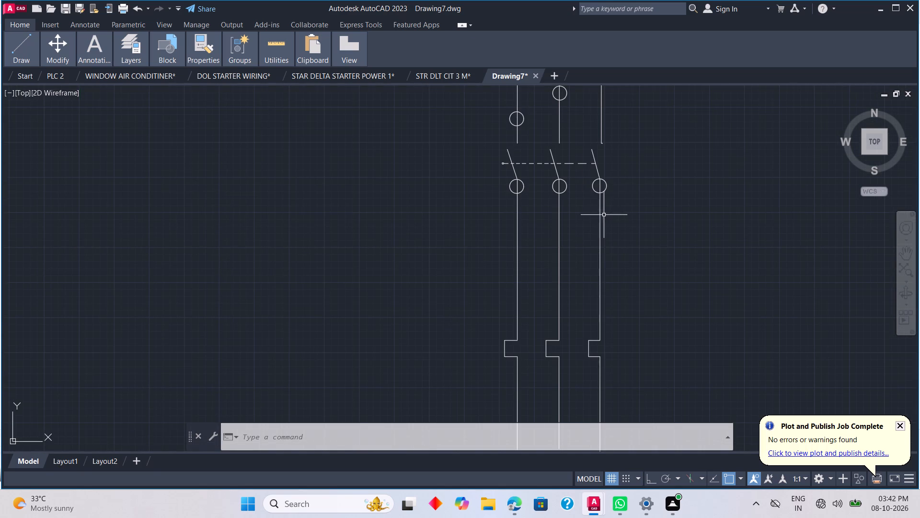
{"action": "left_click_drag", "start_coordinate": [486, 144], "coordinate": [496, 151]}
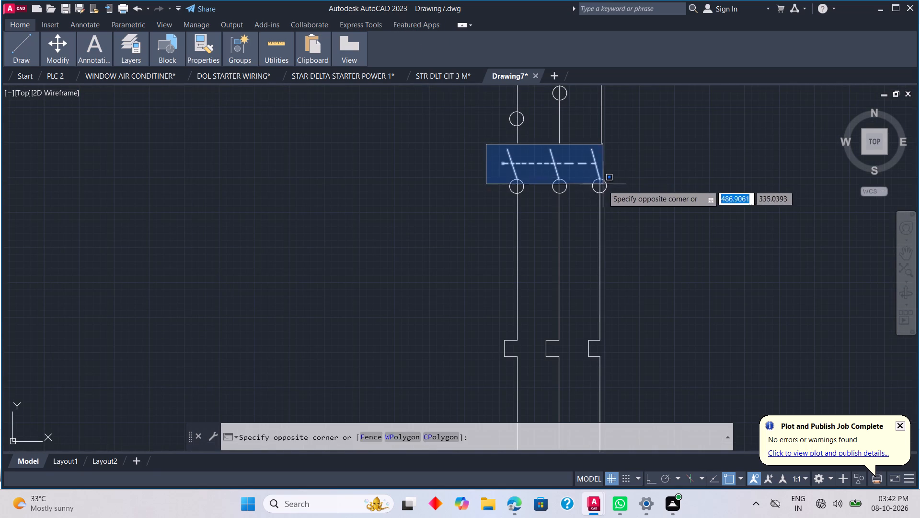
{"action": "left_click", "coordinate": [640, 235]}
{"action": "right_click", "coordinate": [661, 221]}
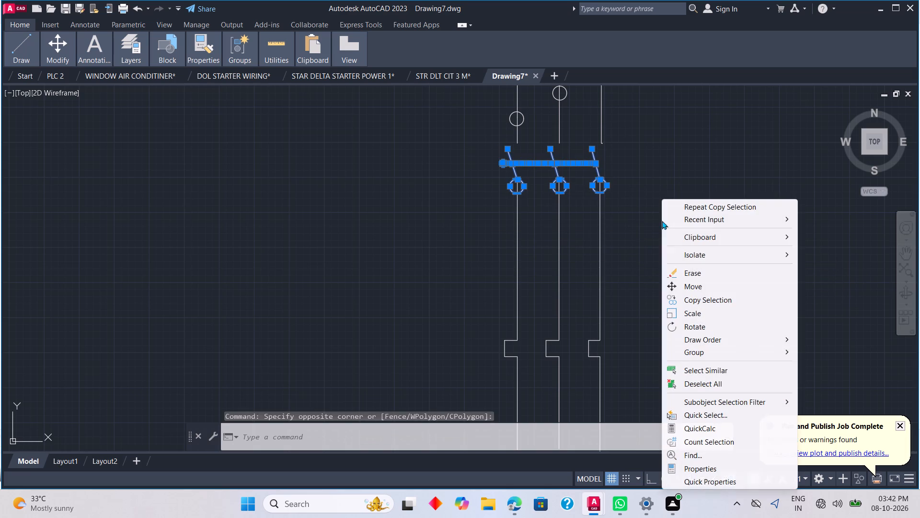
{"action": "left_click", "coordinate": [704, 295]}
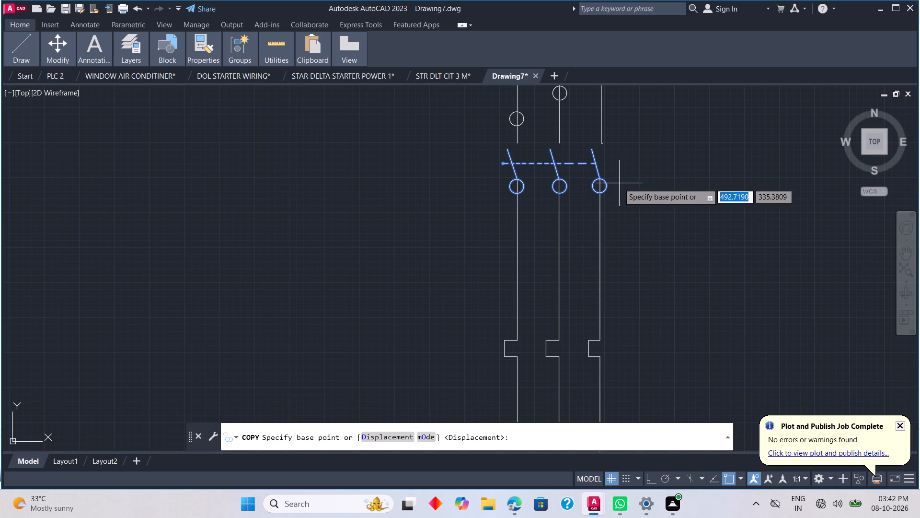
{"action": "left_click", "coordinate": [609, 187]}
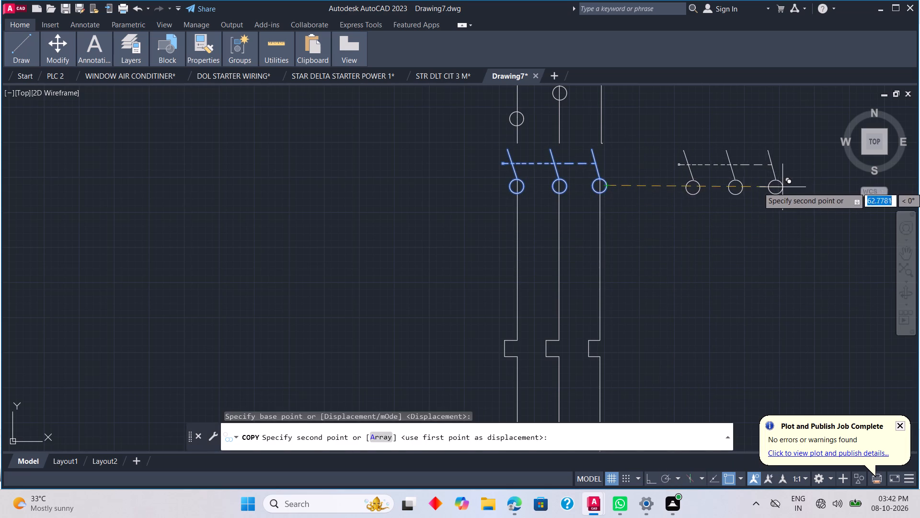
{"action": "left_click", "coordinate": [648, 473]}
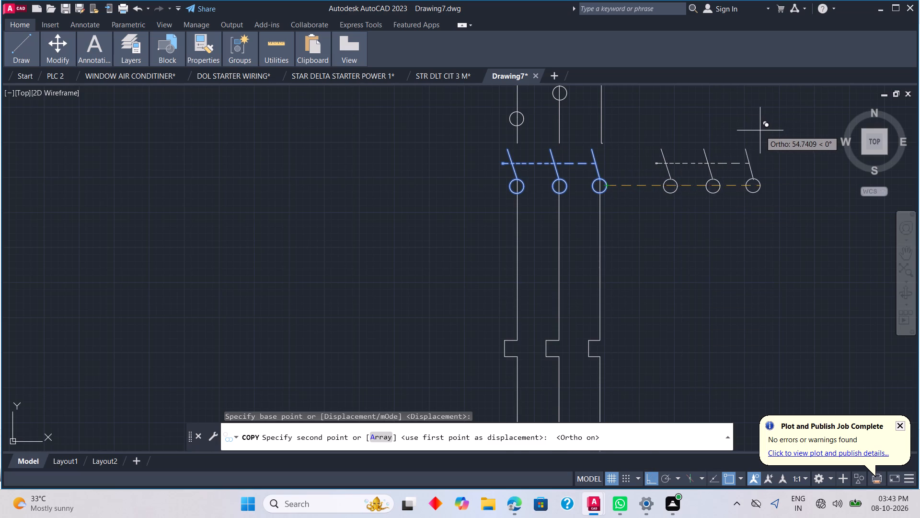
{"action": "scroll", "coordinate": [767, 107], "scroll_direction": "up", "scroll_amount": 1}
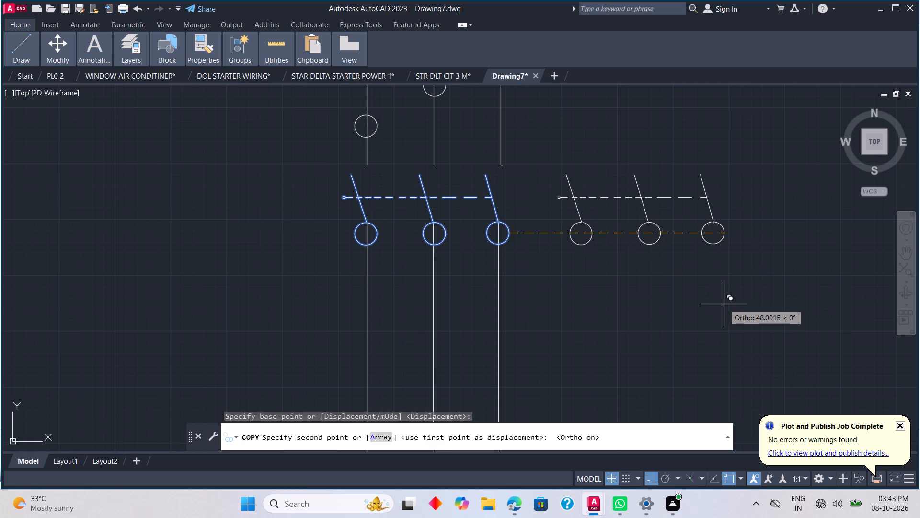
{"action": "left_click", "coordinate": [724, 305]}
Place a second copy of the three-pole contact set in the same row, about 95 to the right of the original.
{"action": "scroll", "coordinate": [839, 328], "scroll_direction": "down", "scroll_amount": 3}
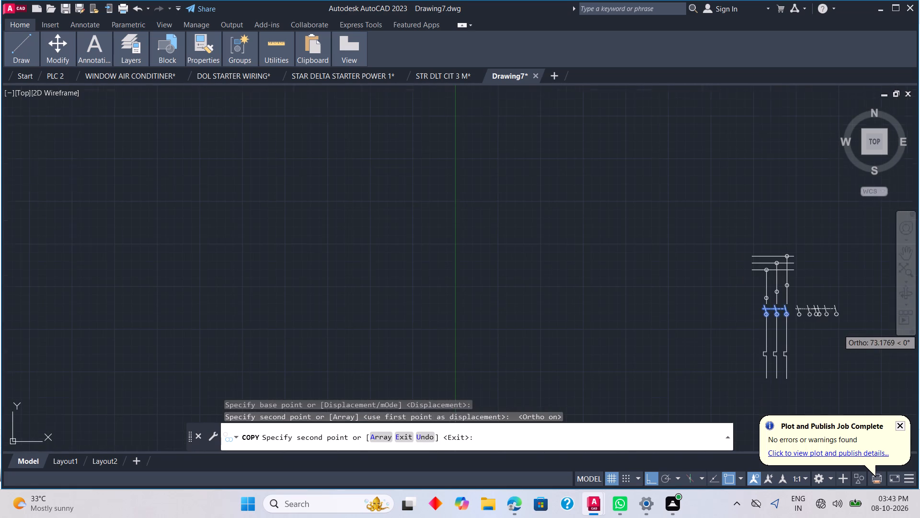
{"action": "scroll", "coordinate": [838, 329], "scroll_direction": "down", "scroll_amount": 1}
{"action": "middle_click", "coordinate": [849, 337]}
{"action": "middle_click_drag", "start_coordinate": [849, 337], "coordinate": [655, 298]}
{"action": "middle_click", "coordinate": [655, 298]}
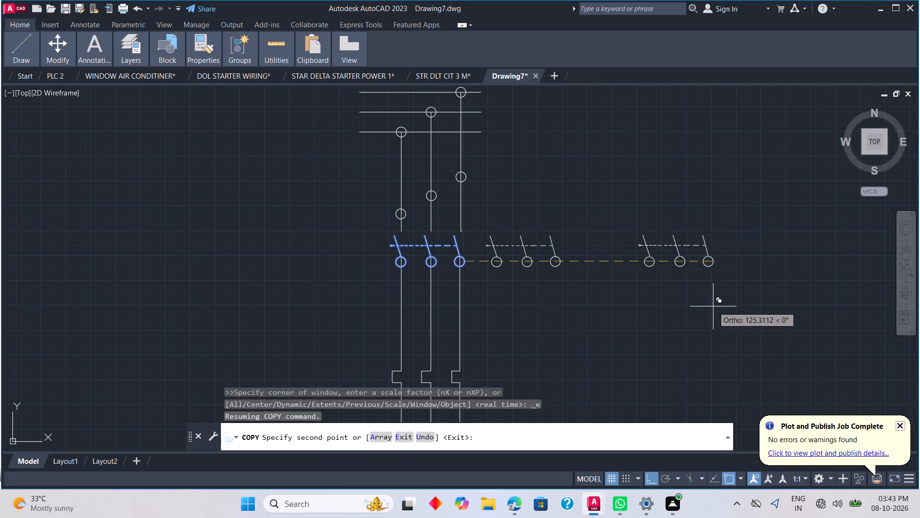
{"action": "left_click", "coordinate": [654, 302]}
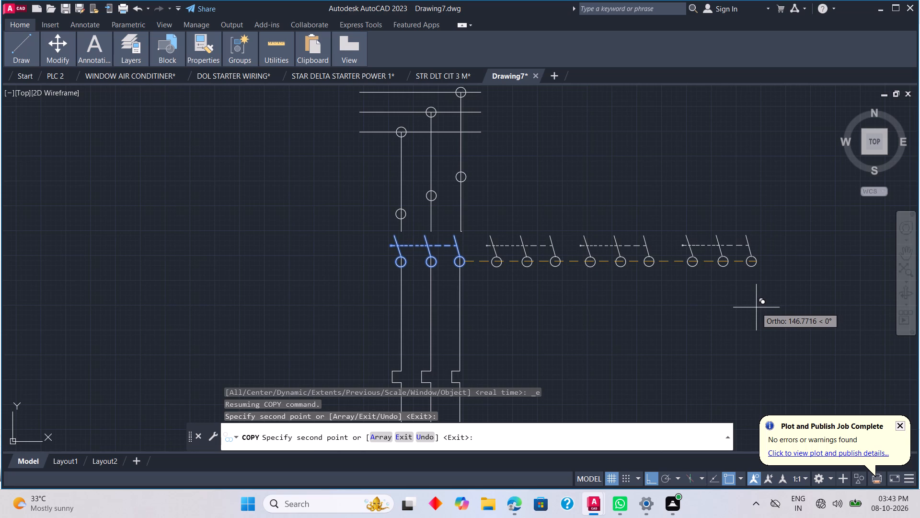
{"action": "key", "text": "Escape"}
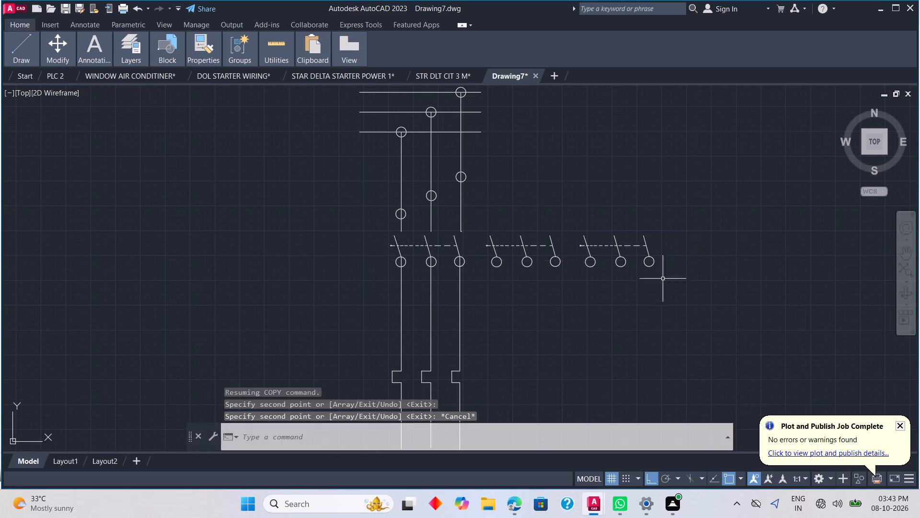
Draw a horizontal line about 98 long from the lower end of the rightmost vertical supply line, passing above both copied contact sets.
{"action": "scroll", "coordinate": [618, 241], "scroll_direction": "down", "scroll_amount": 4}
{"action": "scroll", "coordinate": [630, 254], "scroll_direction": "up", "scroll_amount": 3}
{"action": "middle_click_drag", "start_coordinate": [624, 253], "coordinate": [632, 298]}
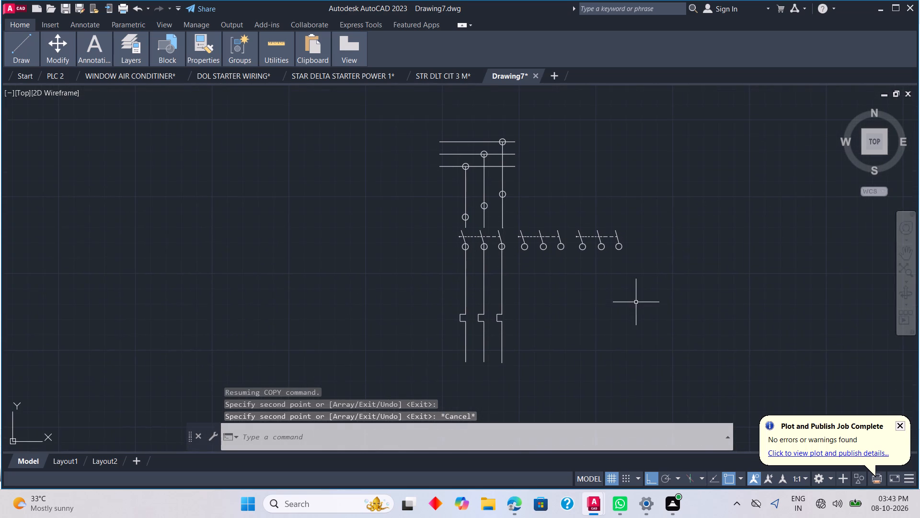
{"action": "scroll", "coordinate": [530, 283], "scroll_direction": "up", "scroll_amount": 1}
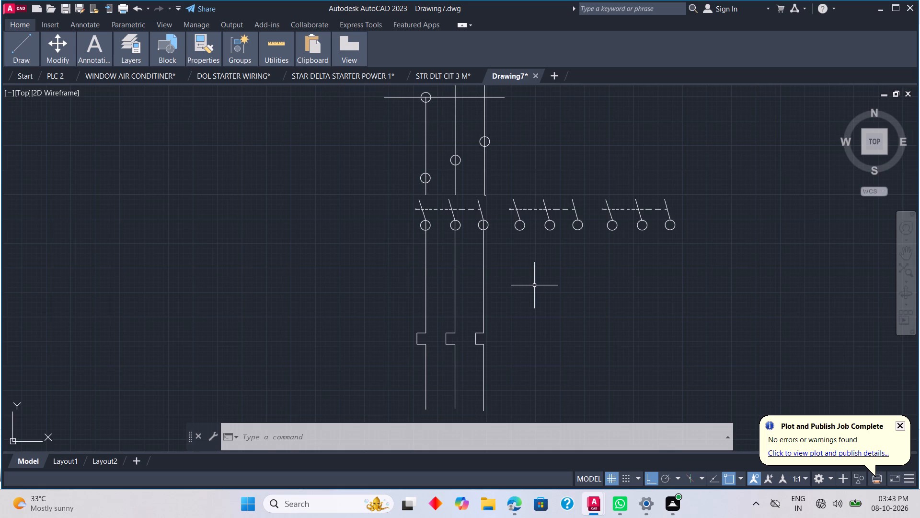
{"action": "scroll", "coordinate": [536, 286], "scroll_direction": "up", "scroll_amount": 1}
{"action": "scroll", "coordinate": [536, 286], "scroll_direction": "down", "scroll_amount": 2}
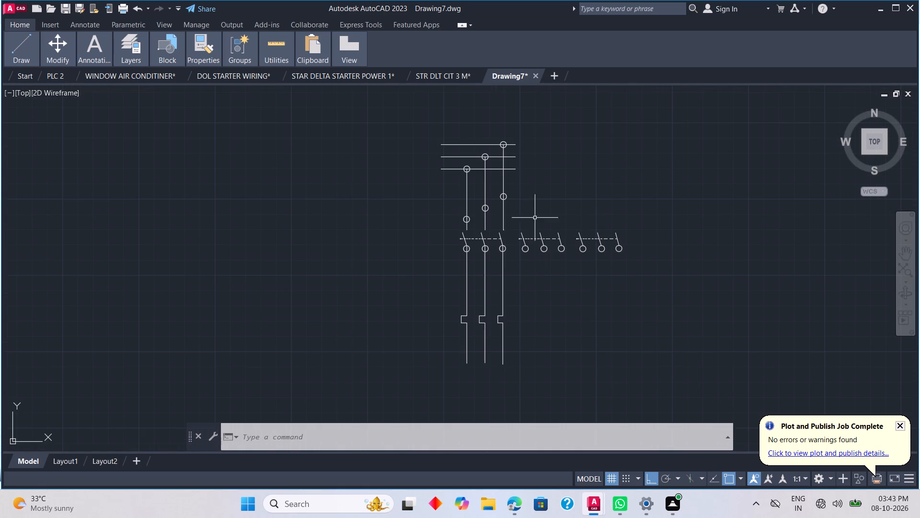
{"action": "type", "text": "L"}
{"action": "key", "text": "space"}
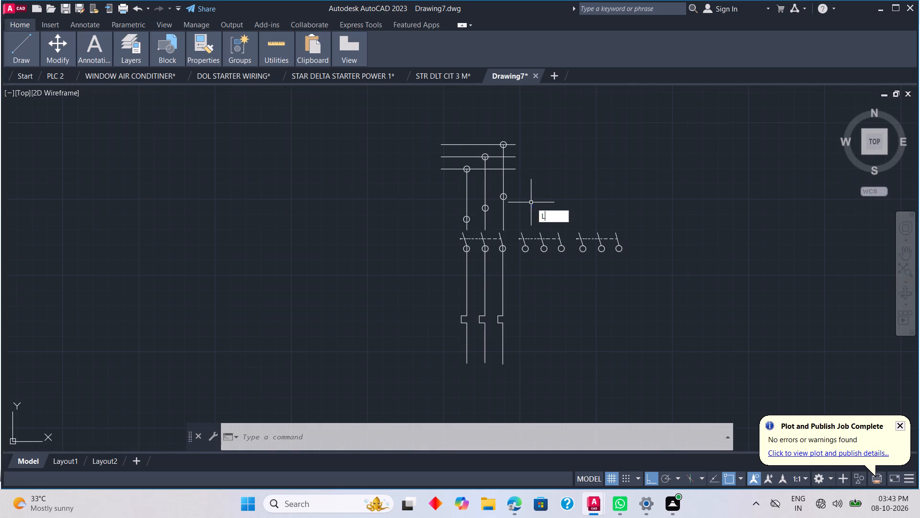
{"action": "scroll", "coordinate": [489, 158], "scroll_direction": "down", "scroll_amount": 1}
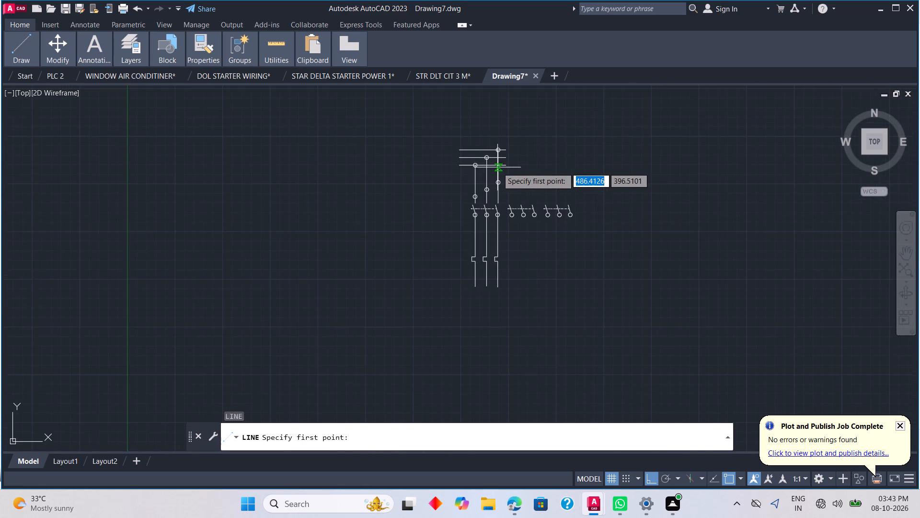
{"action": "scroll", "coordinate": [497, 166], "scroll_direction": "up", "scroll_amount": 2}
{"action": "scroll", "coordinate": [564, 261], "scroll_direction": "up", "scroll_amount": 1}
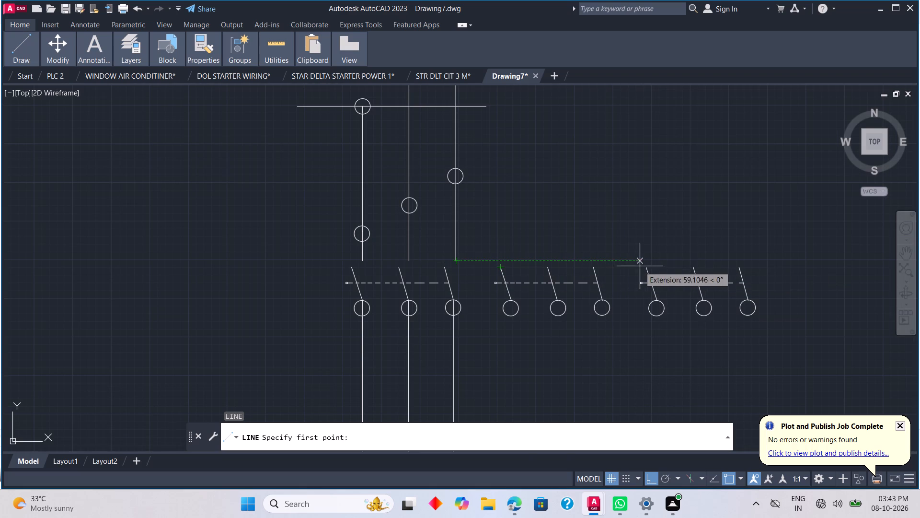
{"action": "left_click", "coordinate": [456, 258]}
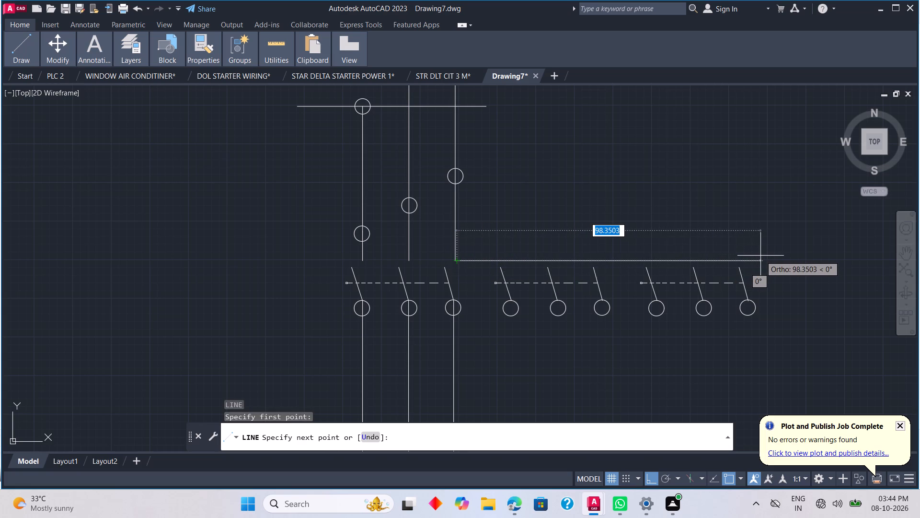
{"action": "left_click", "coordinate": [760, 256]}
{"action": "key", "text": "Escape"}
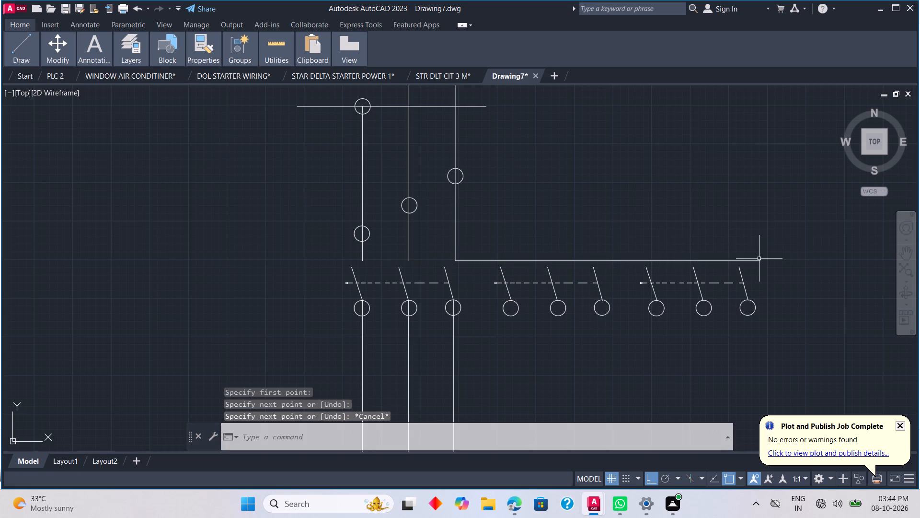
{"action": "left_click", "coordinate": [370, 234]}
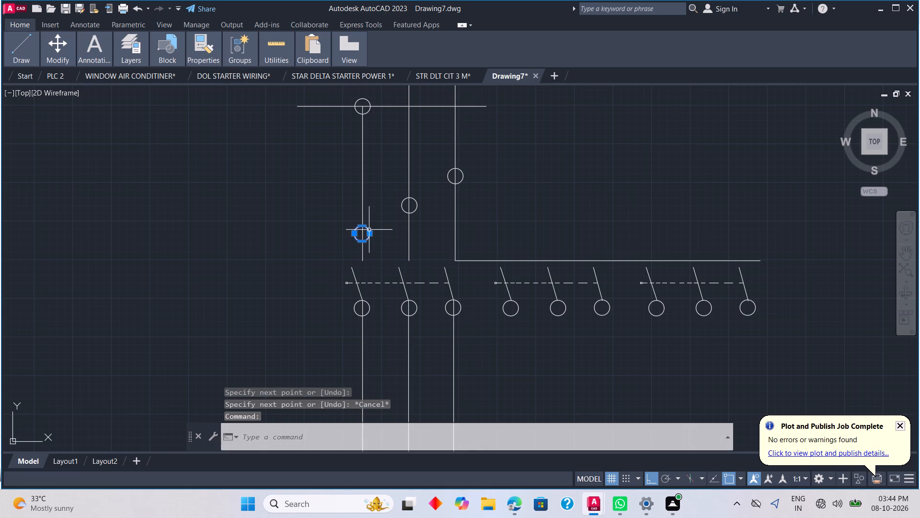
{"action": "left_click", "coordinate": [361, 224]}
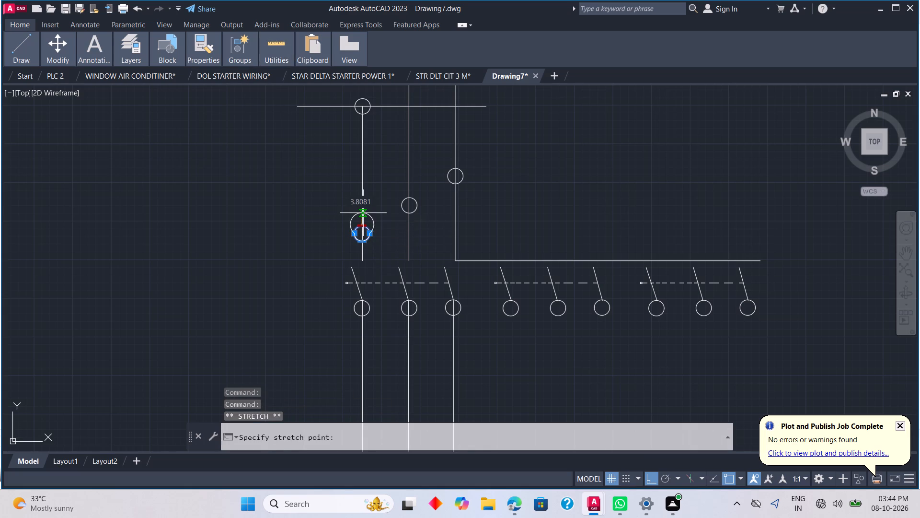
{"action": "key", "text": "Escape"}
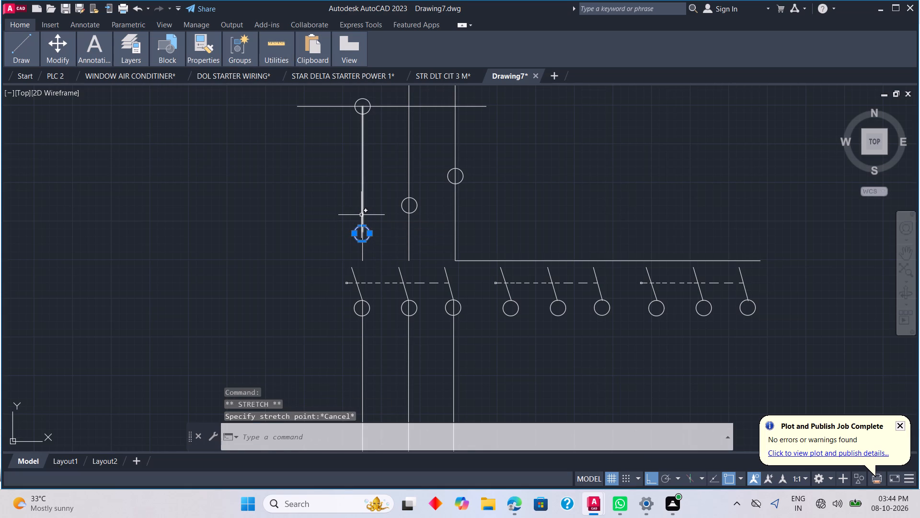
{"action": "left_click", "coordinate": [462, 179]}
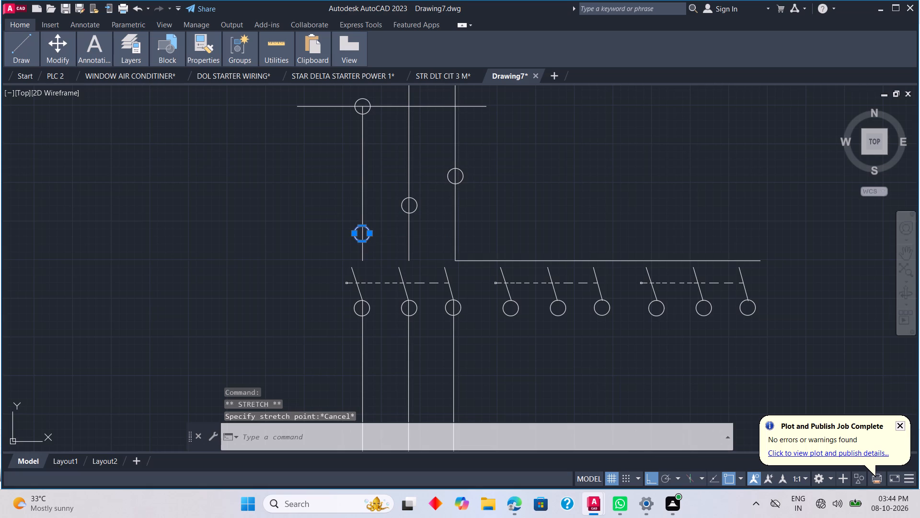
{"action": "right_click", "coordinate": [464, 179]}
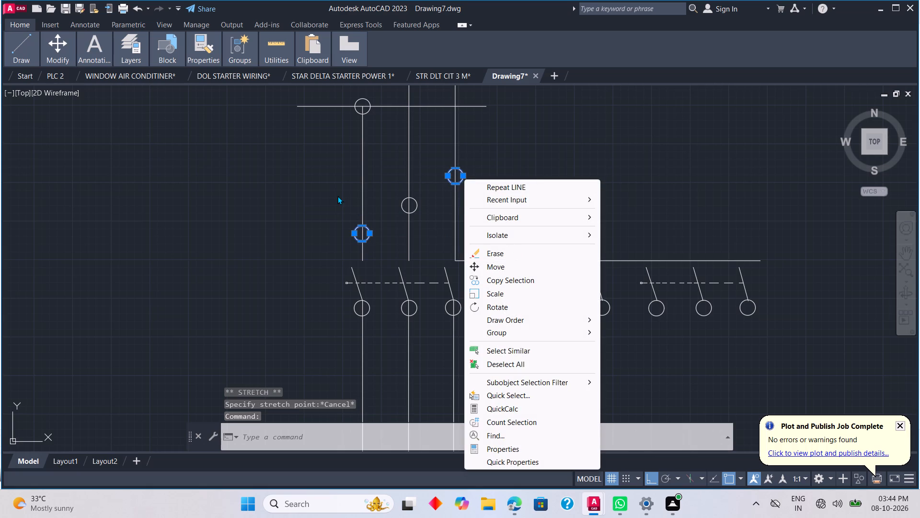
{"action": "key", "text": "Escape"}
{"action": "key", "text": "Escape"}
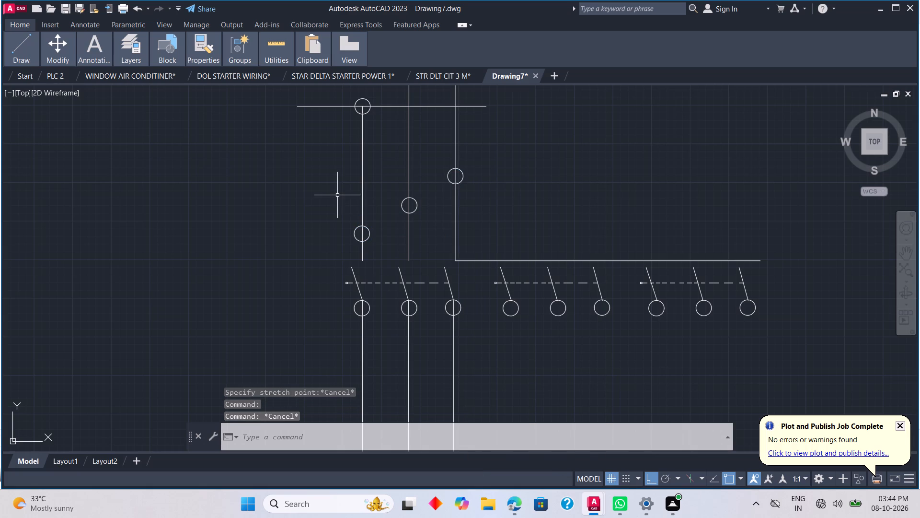
Move the terminal circle on the rightmost vertical supply line a short distance straight up along that line.
{"action": "left_click", "coordinate": [464, 176]}
{"action": "right_click", "coordinate": [464, 177]}
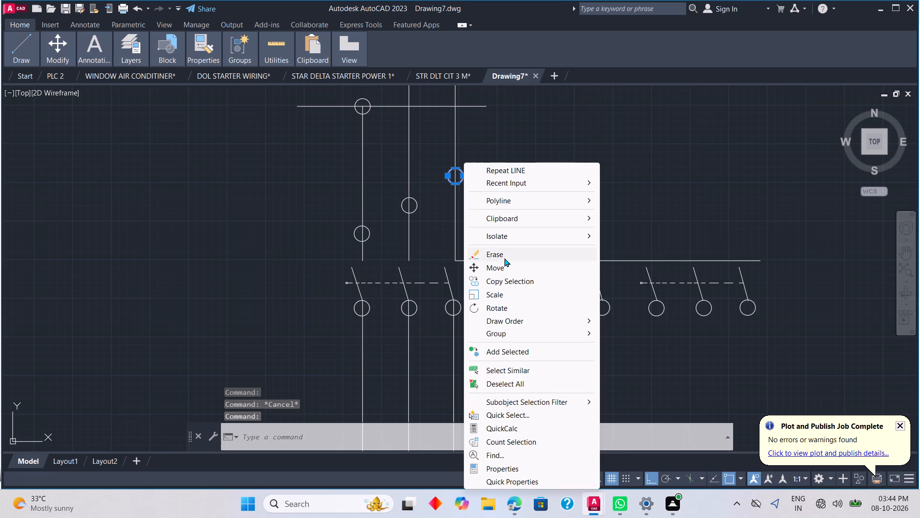
{"action": "left_click", "coordinate": [499, 266]}
{"action": "left_click", "coordinate": [458, 167]}
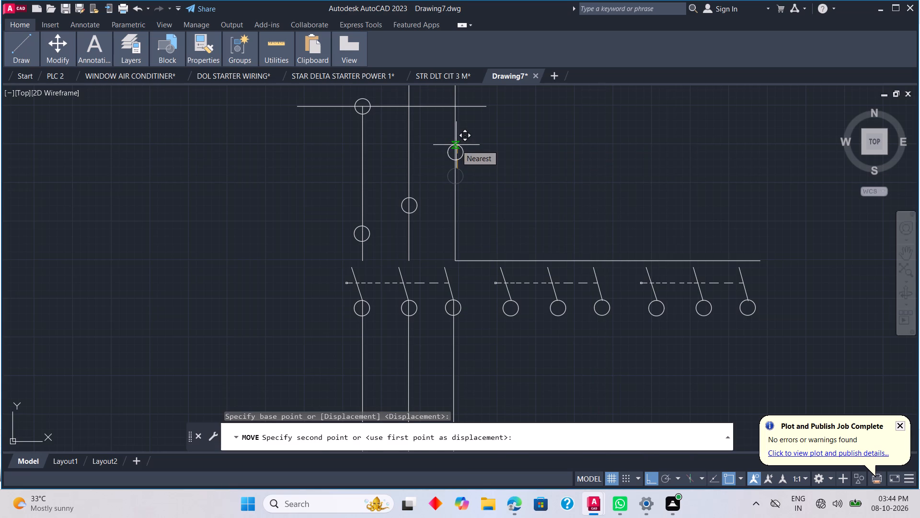
{"action": "left_click", "coordinate": [462, 151]}
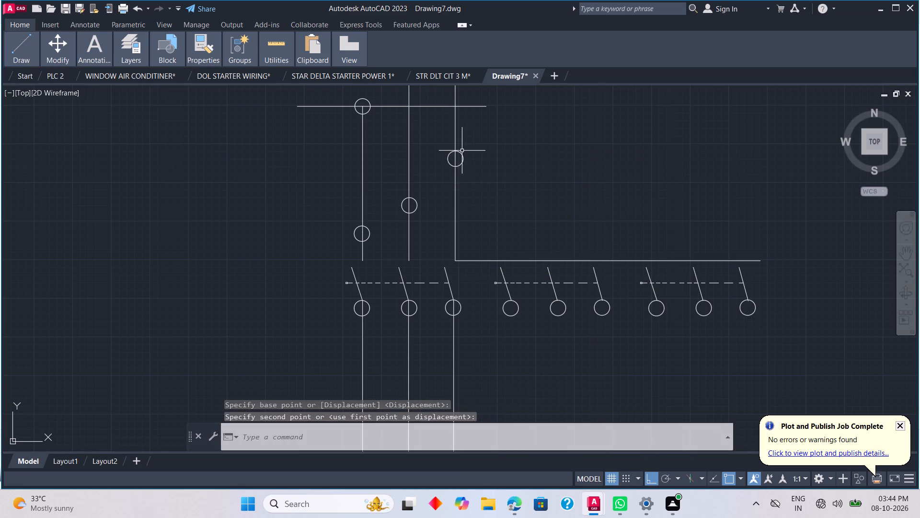
Move the terminal circle on the middle vertical supply line slightly straight up along that line.
{"action": "left_click", "coordinate": [415, 201]}
{"action": "right_click_drag", "start_coordinate": [416, 200], "coordinate": [415, 209]}
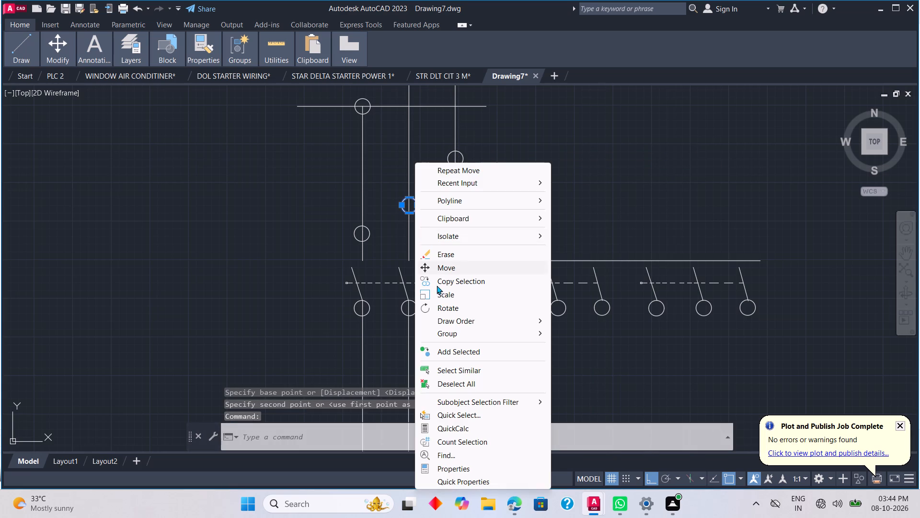
{"action": "left_click", "coordinate": [442, 265]}
{"action": "left_click", "coordinate": [409, 199]}
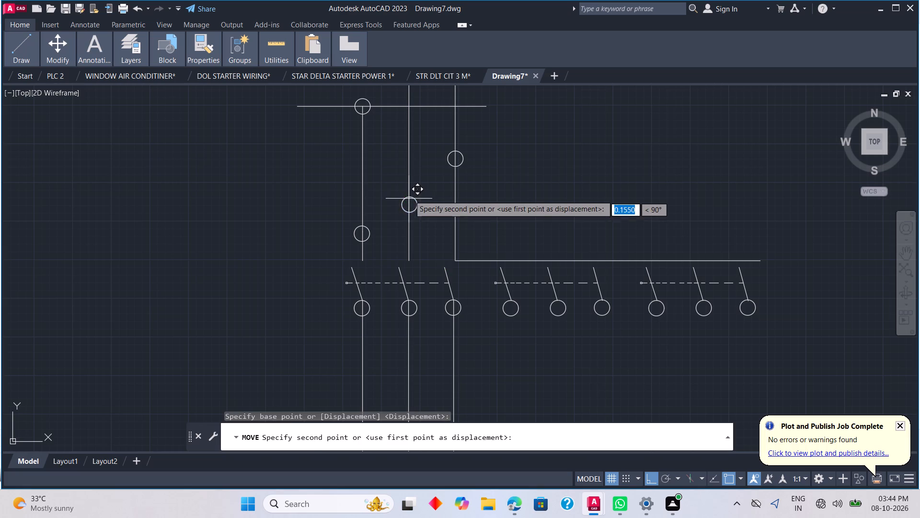
{"action": "left_click", "coordinate": [412, 188]}
Move the lower terminal circle on the leftmost vertical supply line slightly up along that line.
{"action": "right_click", "coordinate": [434, 226]}
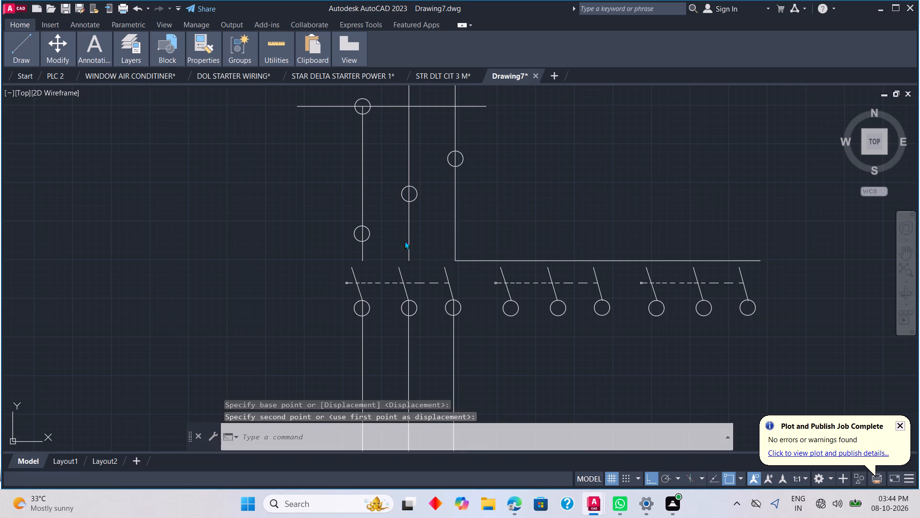
{"action": "left_click", "coordinate": [377, 229]}
{"action": "left_click", "coordinate": [370, 234]}
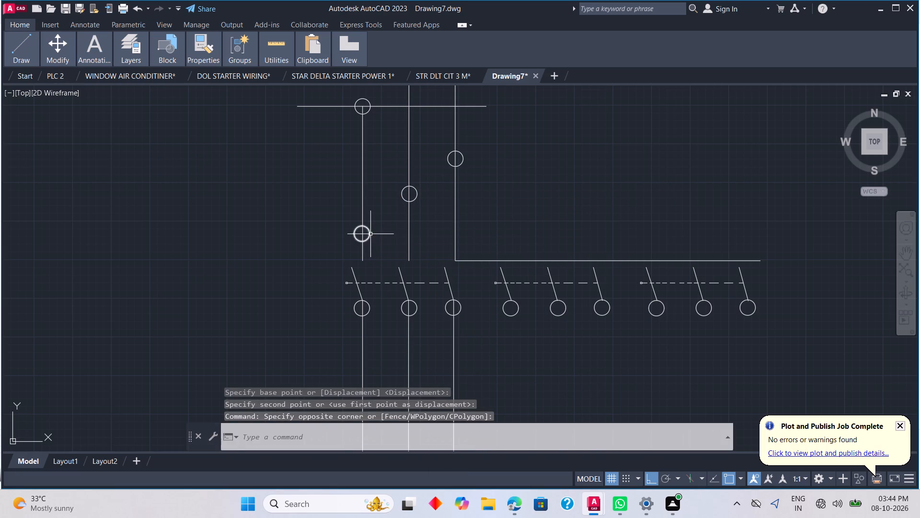
{"action": "left_click", "coordinate": [369, 231]}
{"action": "right_click", "coordinate": [370, 232]}
{"action": "right_click", "coordinate": [368, 225]}
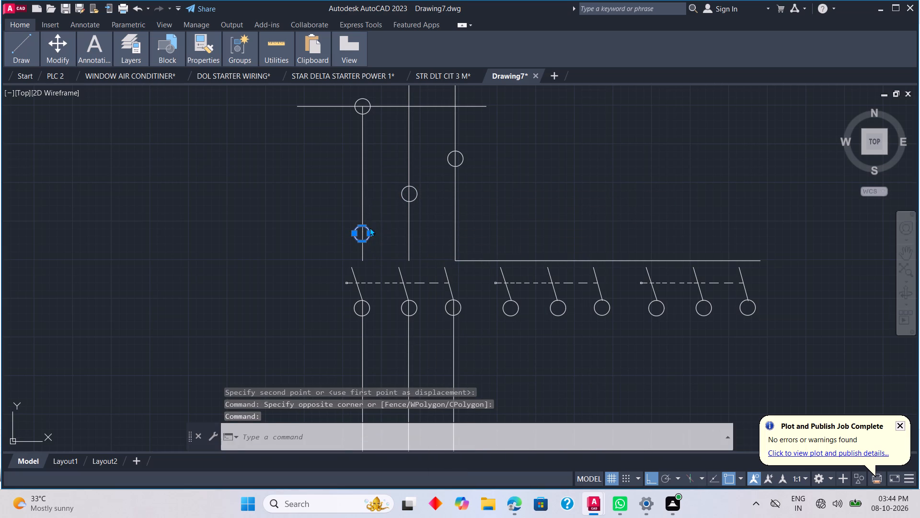
{"action": "left_click", "coordinate": [397, 264]}
{"action": "left_click", "coordinate": [361, 224]}
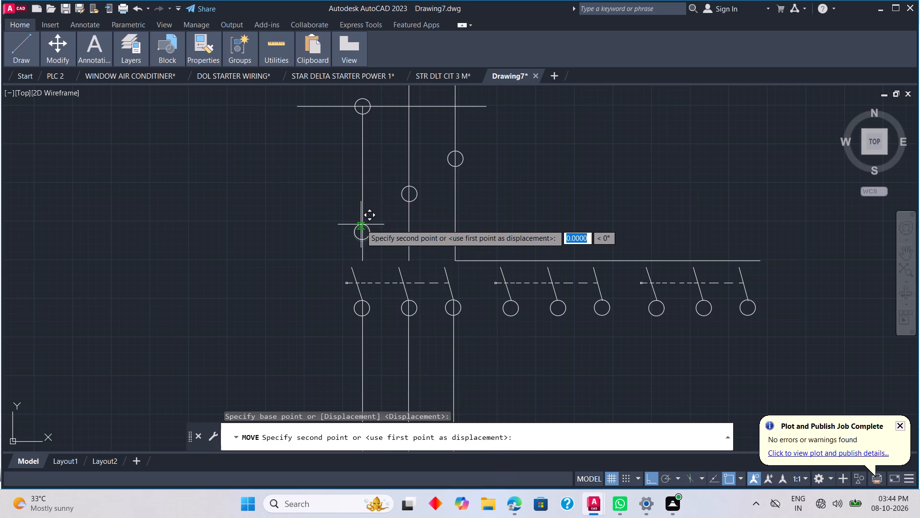
{"action": "left_click", "coordinate": [363, 214]}
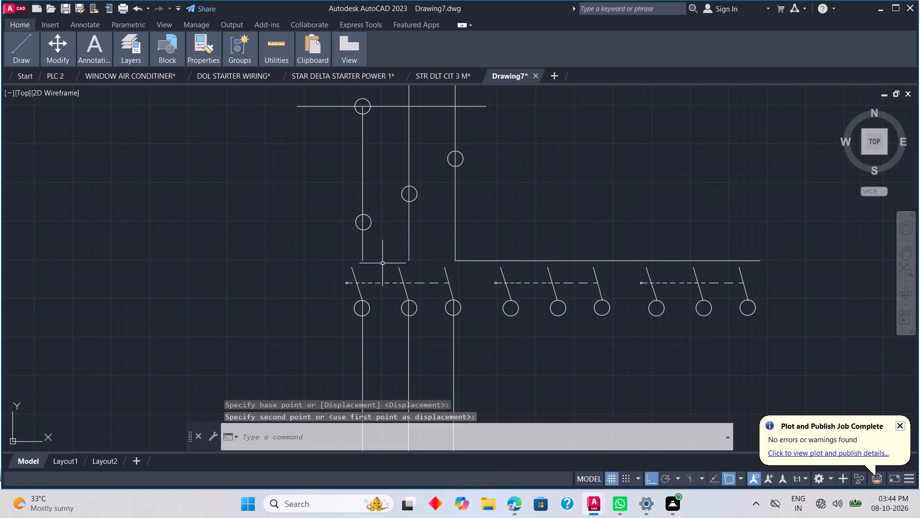
Copy the leftmost line's lower terminal circle onto the lower ends of the three vertical supply lines above the slanted contacts, turning Ortho off.
{"action": "left_click", "coordinate": [371, 224]}
{"action": "right_click_drag", "start_coordinate": [383, 233], "coordinate": [383, 236]}
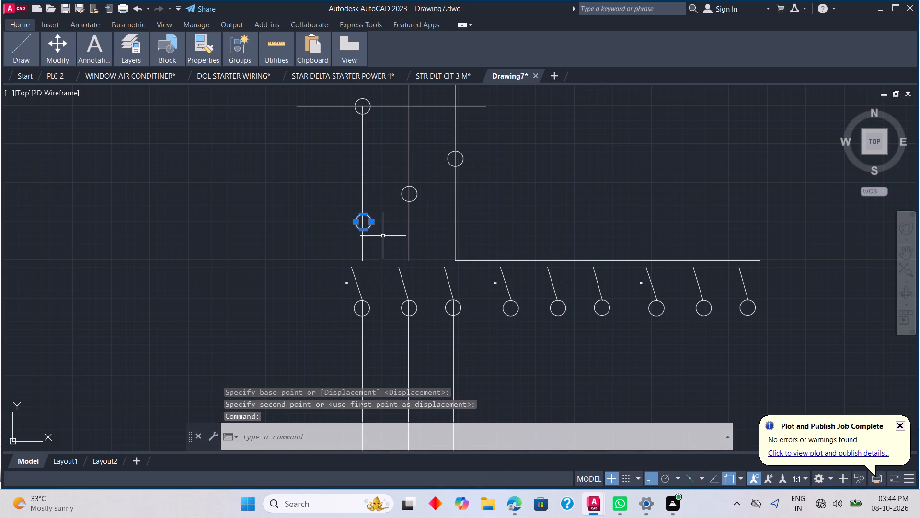
{"action": "right_click_drag", "start_coordinate": [383, 236], "coordinate": [382, 239]}
{"action": "left_click", "coordinate": [415, 282]}
{"action": "left_click", "coordinate": [372, 224]}
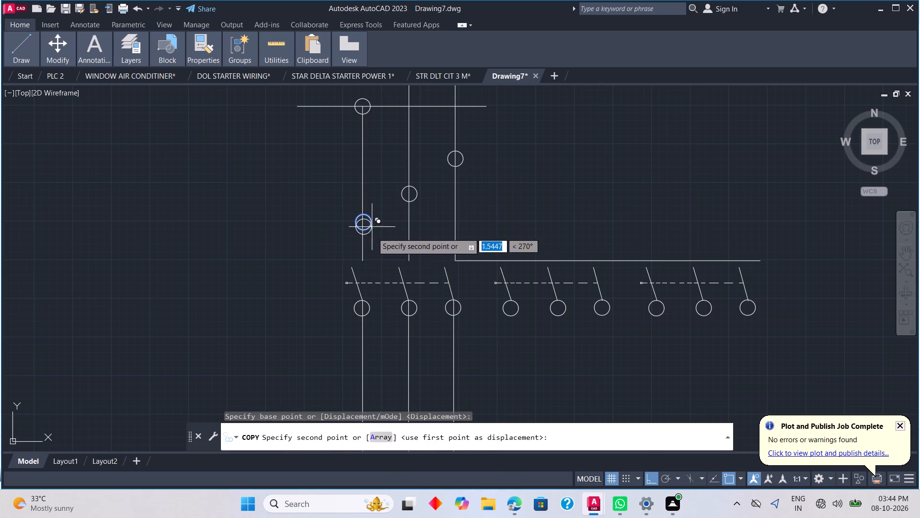
{"action": "left_click", "coordinate": [375, 261]}
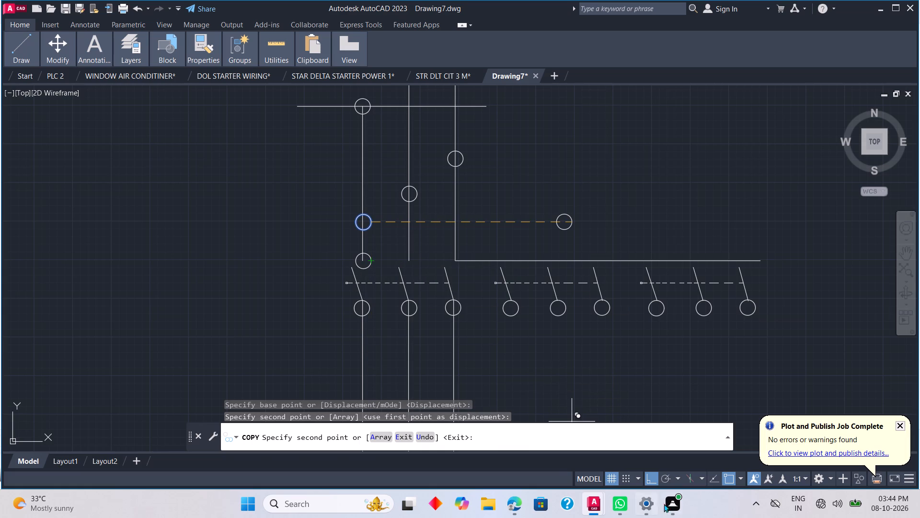
{"action": "left_click", "coordinate": [656, 479]}
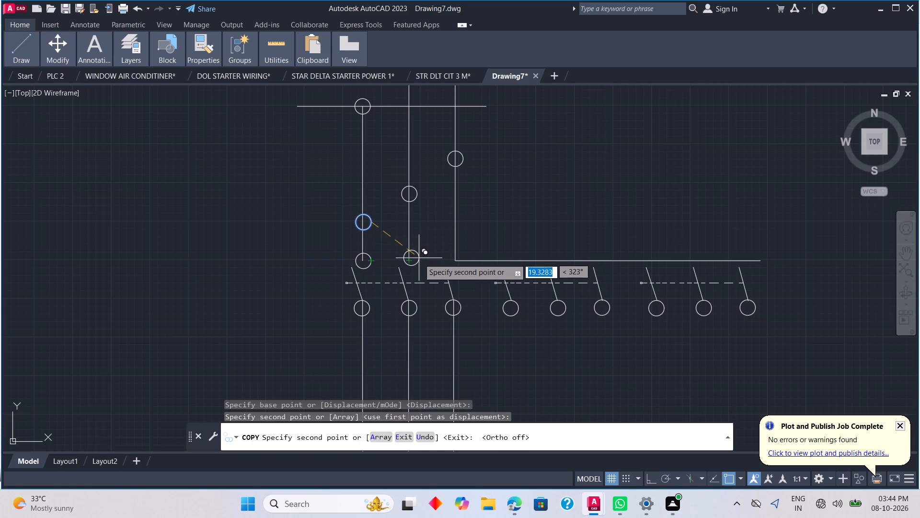
{"action": "scroll", "coordinate": [410, 261], "scroll_direction": "up", "scroll_amount": 5}
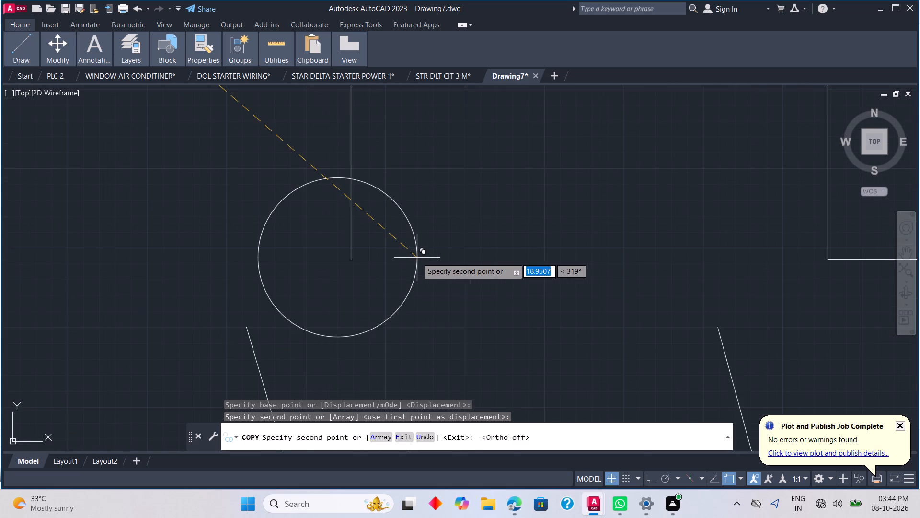
{"action": "left_click", "coordinate": [430, 259]}
{"action": "scroll", "coordinate": [607, 259], "scroll_direction": "down", "scroll_amount": 4}
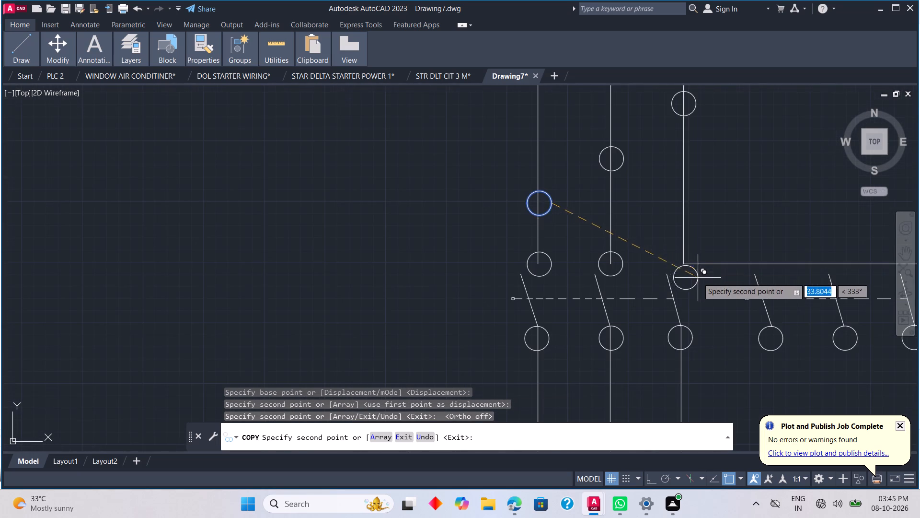
{"action": "scroll", "coordinate": [698, 278], "scroll_direction": "up", "scroll_amount": 3}
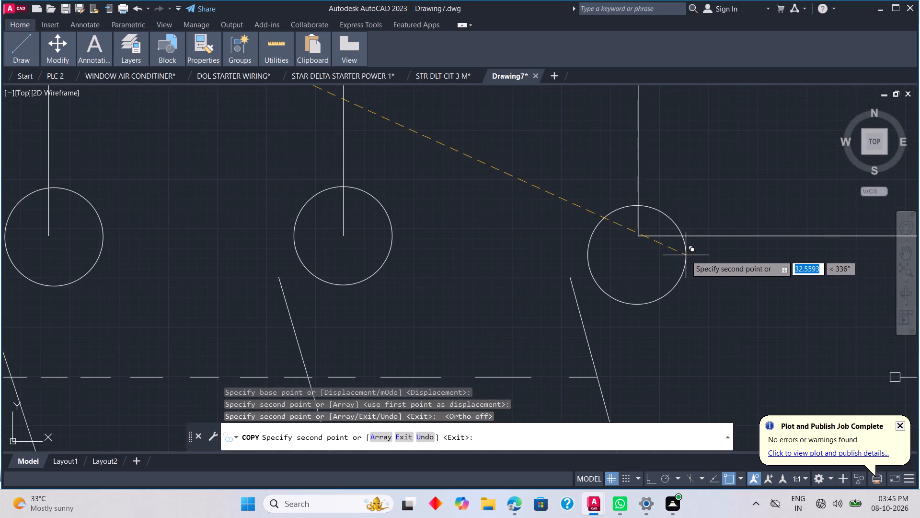
{"action": "scroll", "coordinate": [686, 256], "scroll_direction": "up", "scroll_amount": 1}
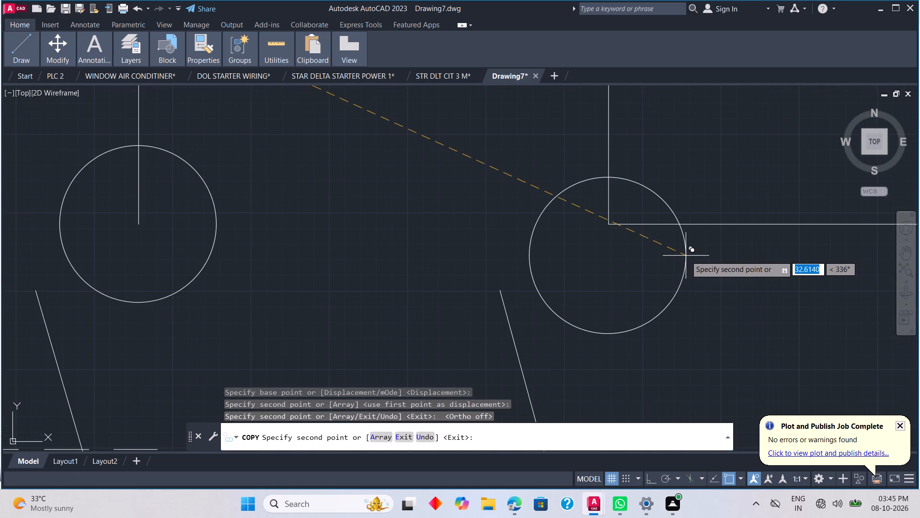
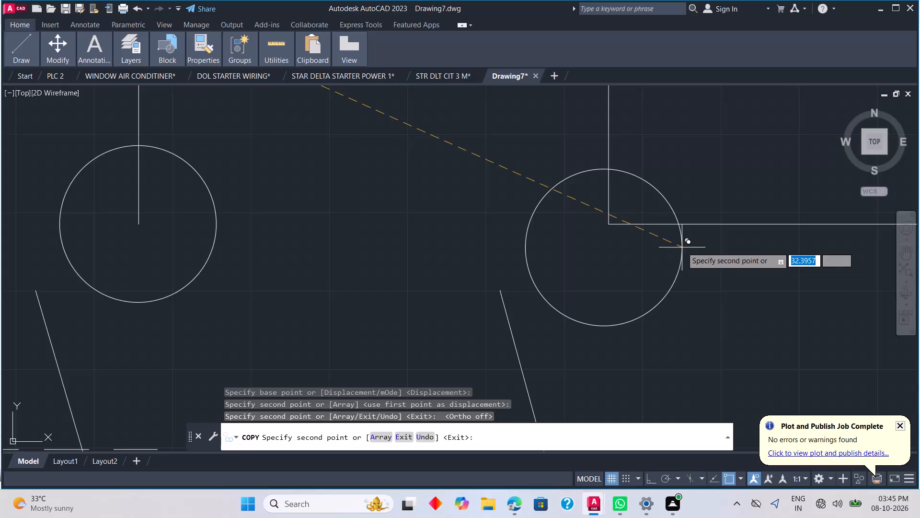
Place the final terminal circle copy at the rightmost vertical supply line's lower end, where the horizontal line branches off, and finish copying.
{"action": "left_click", "coordinate": [682, 247]}
{"action": "scroll", "coordinate": [515, 242], "scroll_direction": "down", "scroll_amount": 3}
{"action": "scroll", "coordinate": [598, 256], "scroll_direction": "down", "scroll_amount": 3}
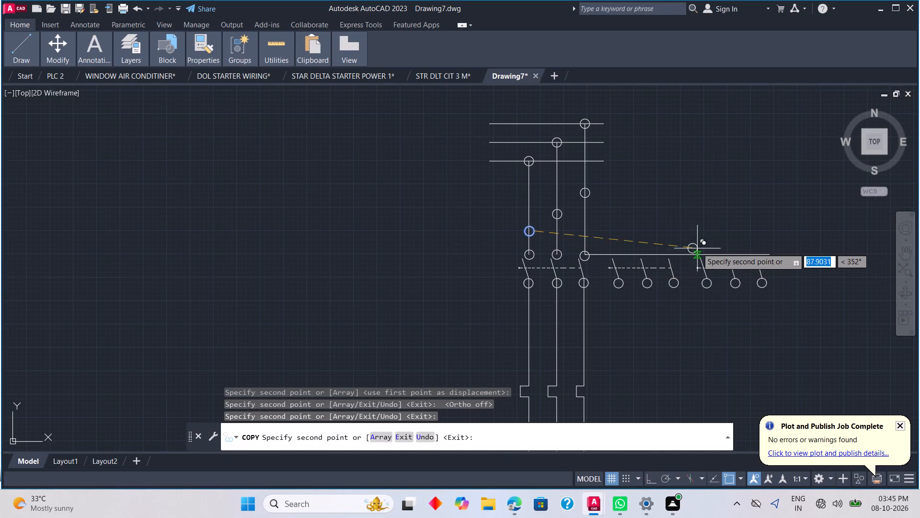
{"action": "scroll", "coordinate": [706, 256], "scroll_direction": "up", "scroll_amount": 2}
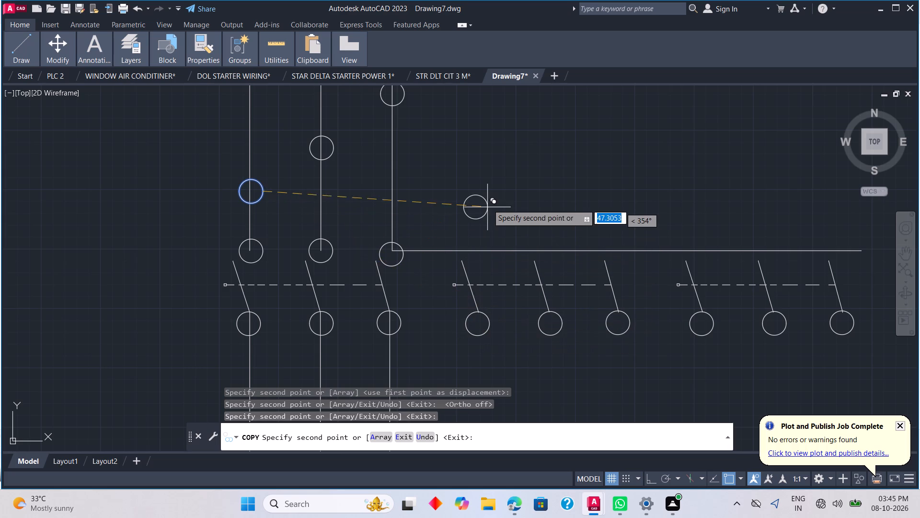
{"action": "key", "text": "Escape"}
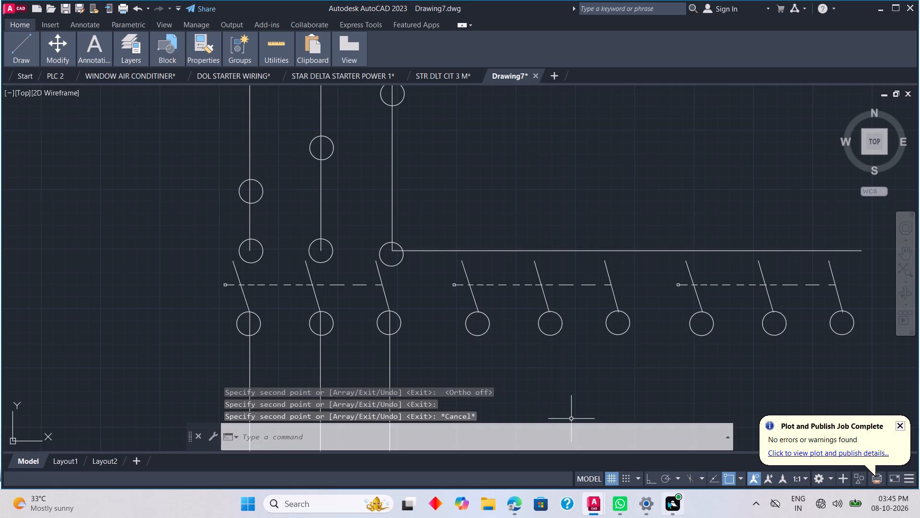
With Ortho on, copy the middle contact set's first lower terminal circle straight up about 15 units onto the horizontal line.
{"action": "left_click", "coordinate": [651, 476]}
{"action": "left_click", "coordinate": [488, 323]}
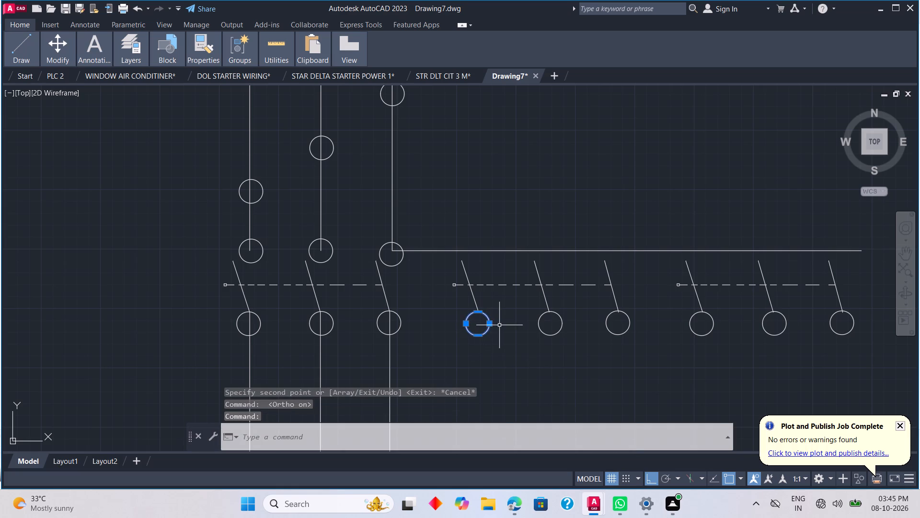
{"action": "right_click", "coordinate": [501, 324]}
{"action": "left_click", "coordinate": [524, 279]}
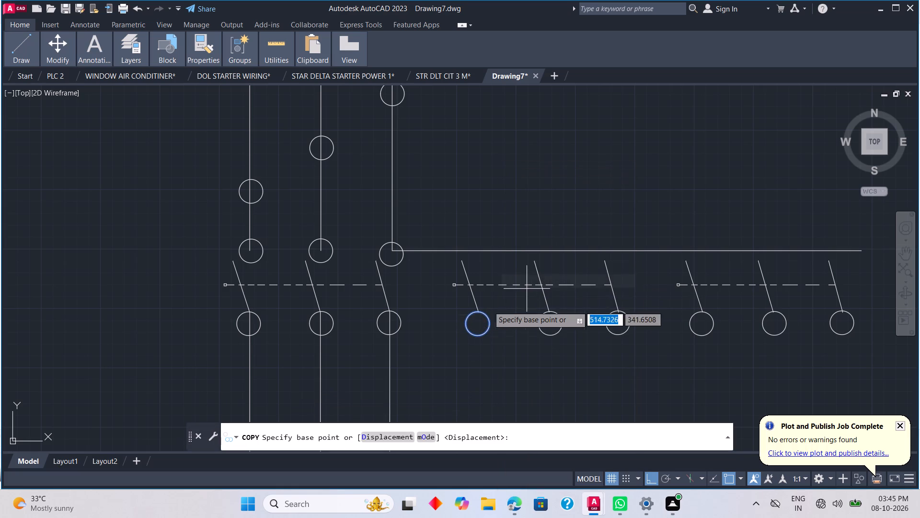
{"action": "left_click", "coordinate": [477, 309]}
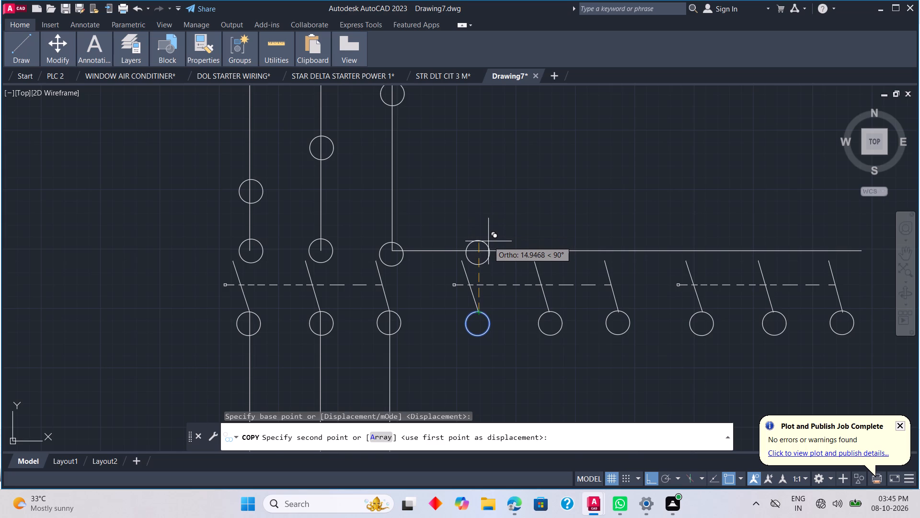
{"action": "left_click", "coordinate": [487, 241]}
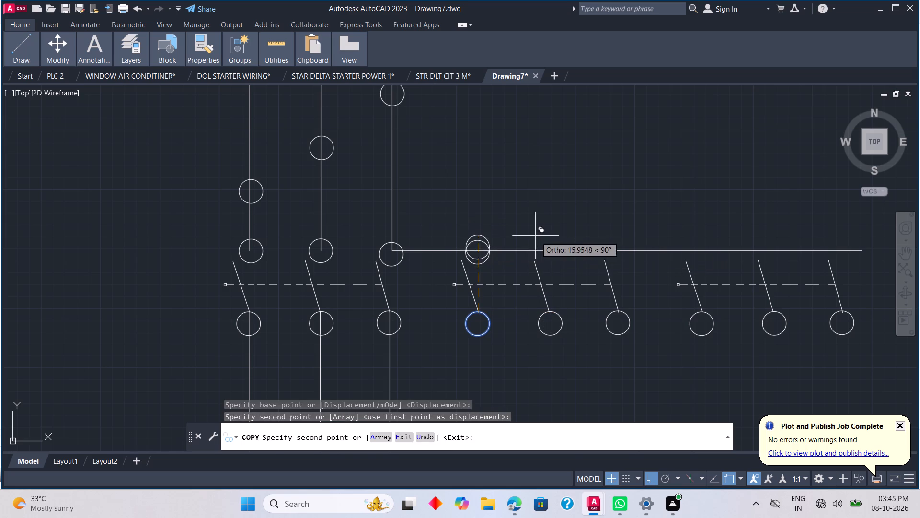
{"action": "key", "text": "Escape"}
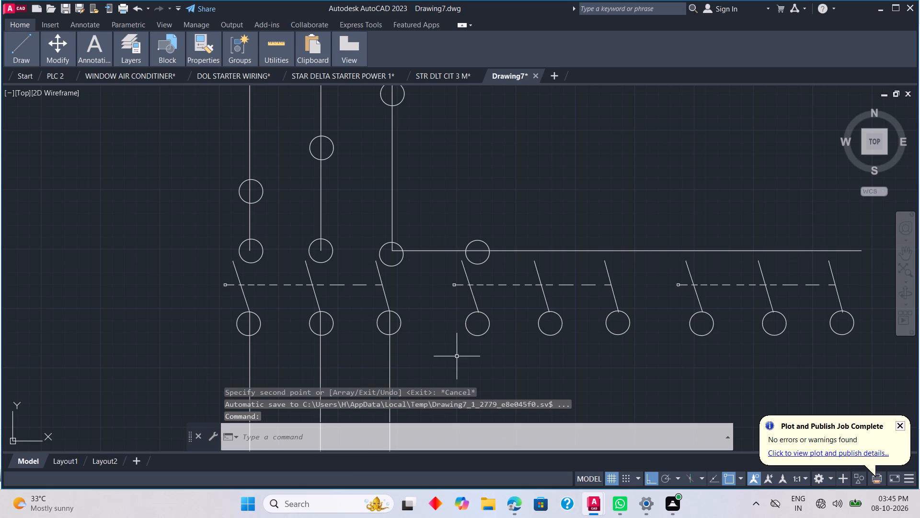
Copy the middle contact set's second lower terminal circle straight up about 15 units onto the horizontal line.
{"action": "left_click", "coordinate": [565, 325]}
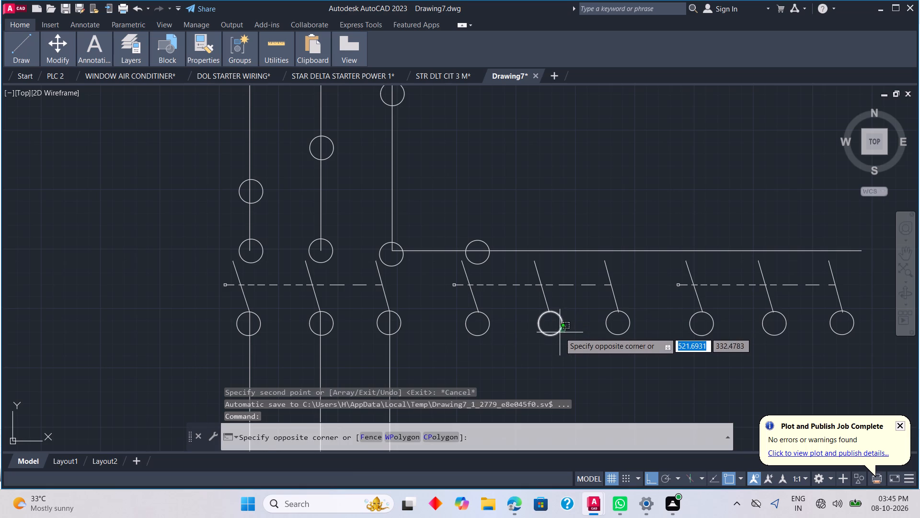
{"action": "left_click", "coordinate": [560, 332]}
{"action": "right_click", "coordinate": [576, 330]}
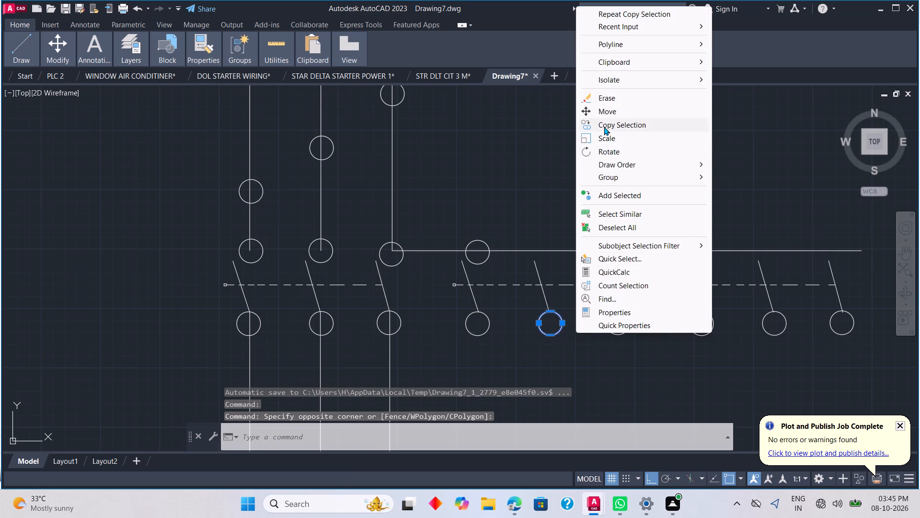
{"action": "left_click", "coordinate": [604, 126]}
{"action": "left_click", "coordinate": [548, 310]}
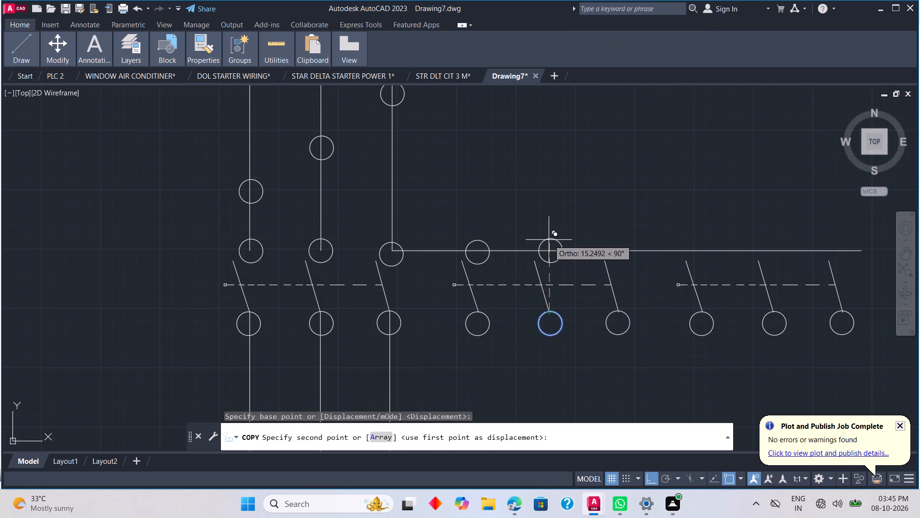
{"action": "left_click", "coordinate": [549, 240]}
{"action": "key", "text": "Escape"}
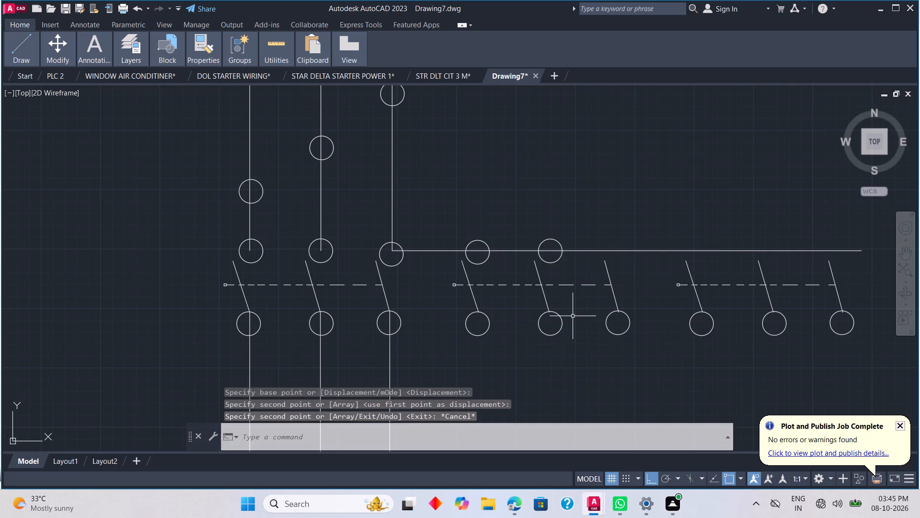
Copy the middle contact set's third lower terminal circle straight up about 15 units onto the horizontal line.
{"action": "left_click", "coordinate": [632, 324]}
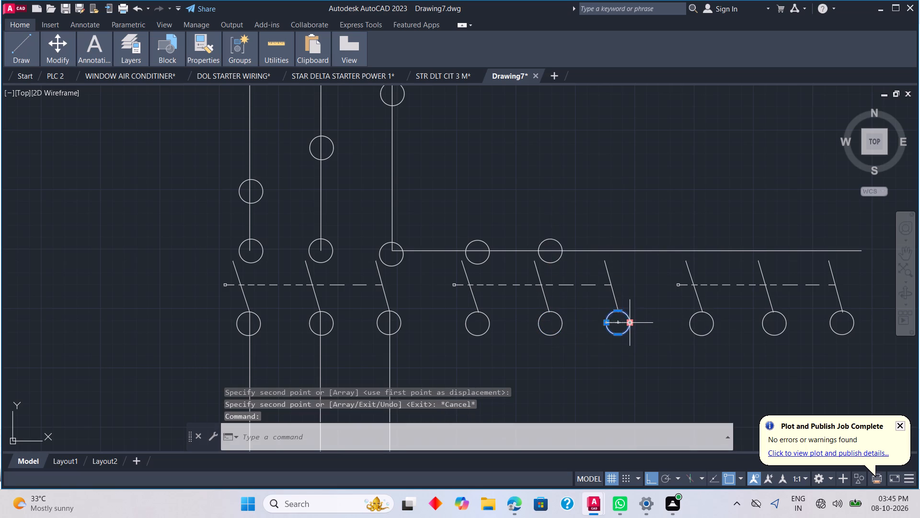
{"action": "right_click", "coordinate": [636, 324]}
{"action": "left_click", "coordinate": [668, 280]}
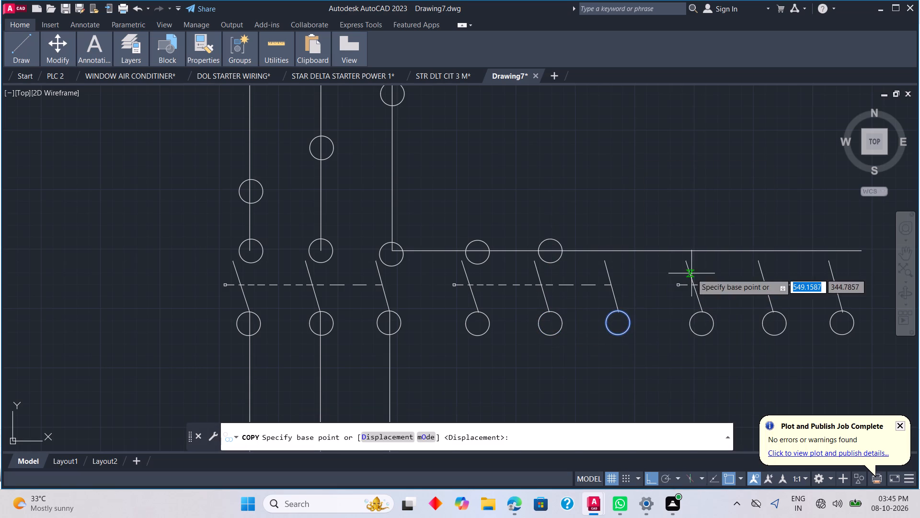
{"action": "left_click", "coordinate": [615, 309]}
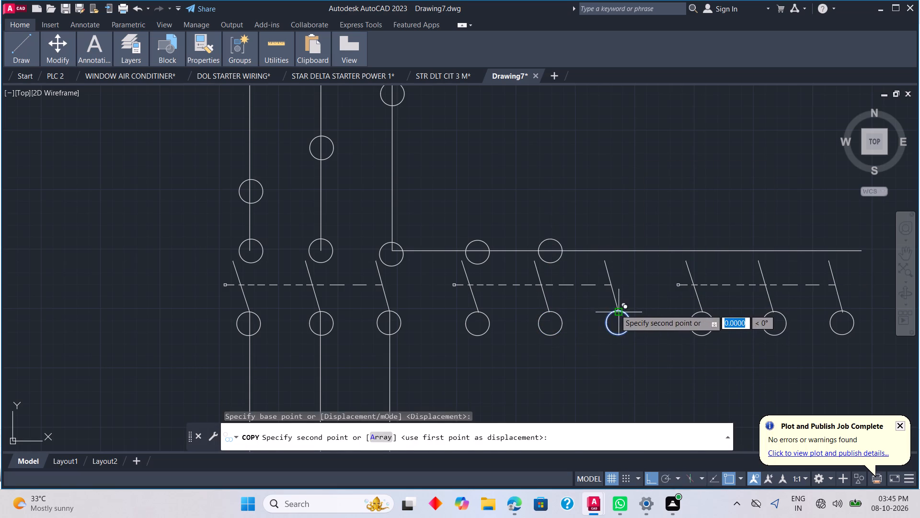
{"action": "left_click", "coordinate": [621, 242]}
{"action": "key", "text": "Escape"}
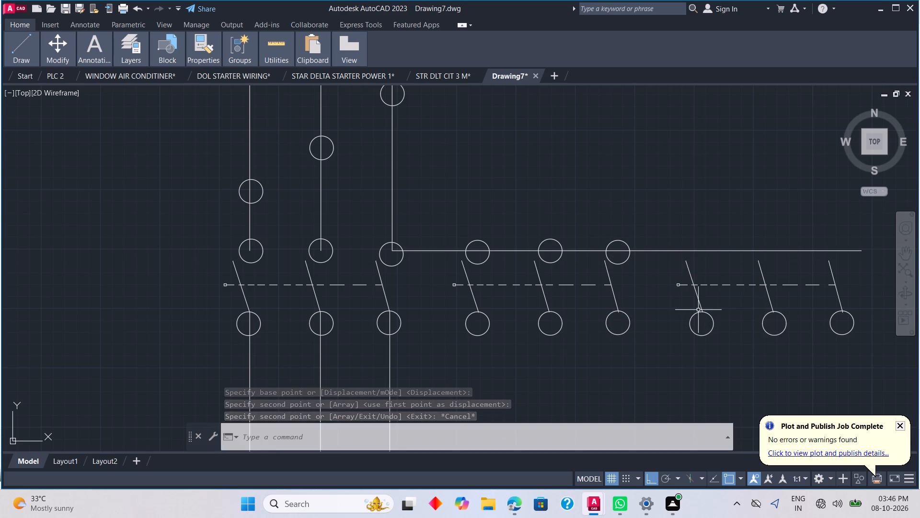
Copy the rightmost contact set's first lower terminal circle straight up onto the horizontal line above its contact.
{"action": "left_click", "coordinate": [713, 320]}
{"action": "right_click", "coordinate": [711, 315]}
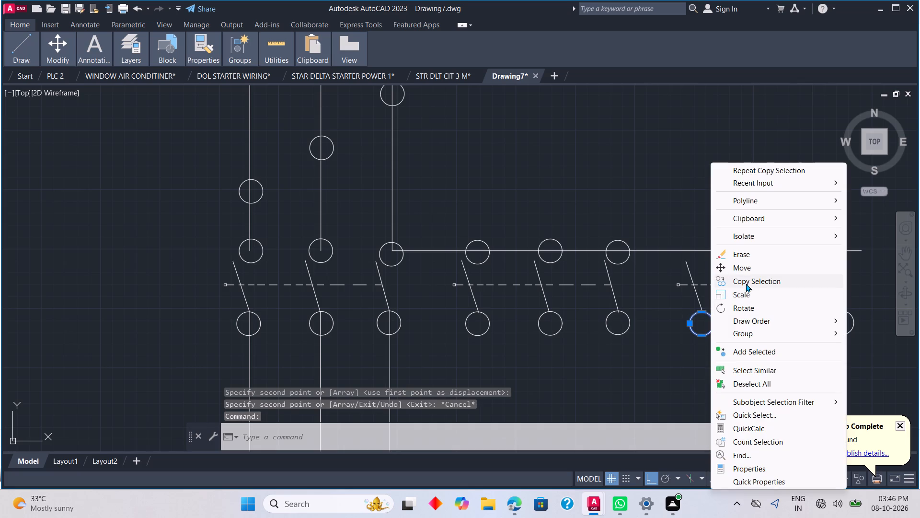
{"action": "left_click", "coordinate": [746, 282]}
{"action": "left_click", "coordinate": [710, 315]}
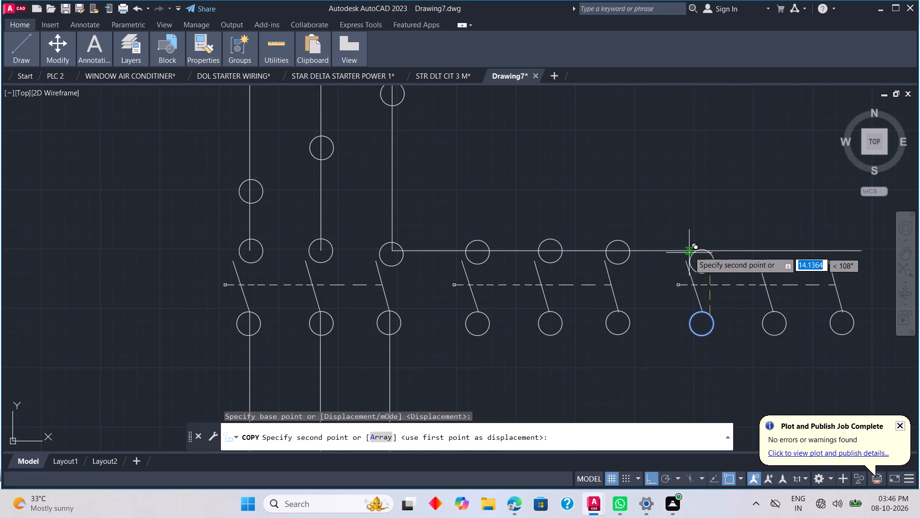
{"action": "left_click", "coordinate": [691, 243]}
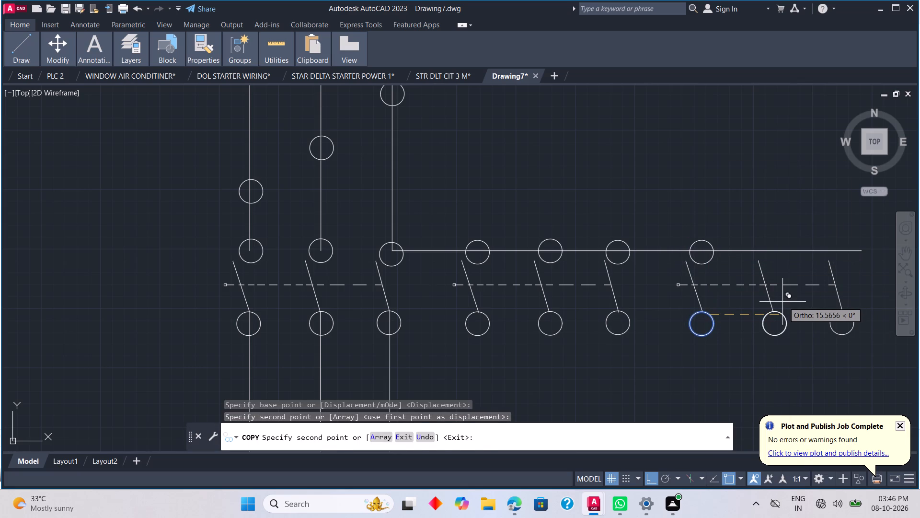
{"action": "key", "text": "Escape"}
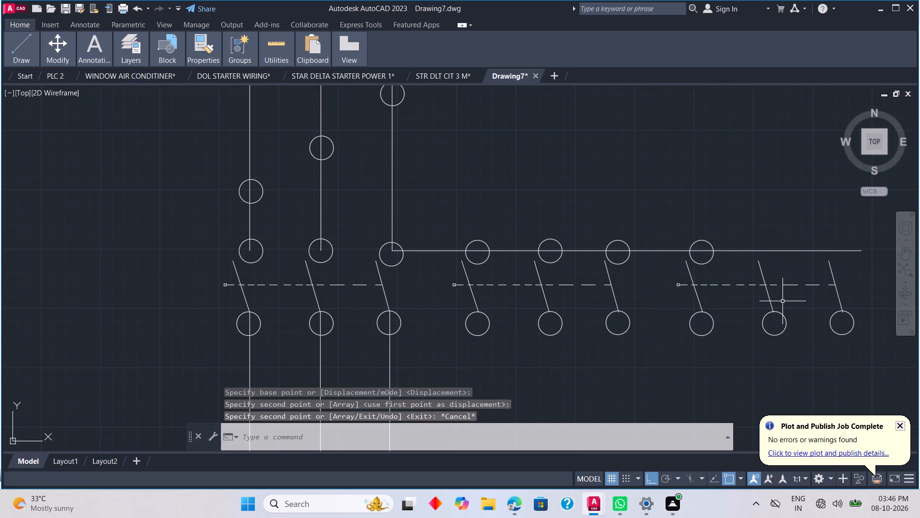
Copy the rightmost contact set's second lower terminal circle straight up about 15 units onto the horizontal line.
{"action": "left_click", "coordinate": [786, 324]}
{"action": "right_click", "coordinate": [788, 325]}
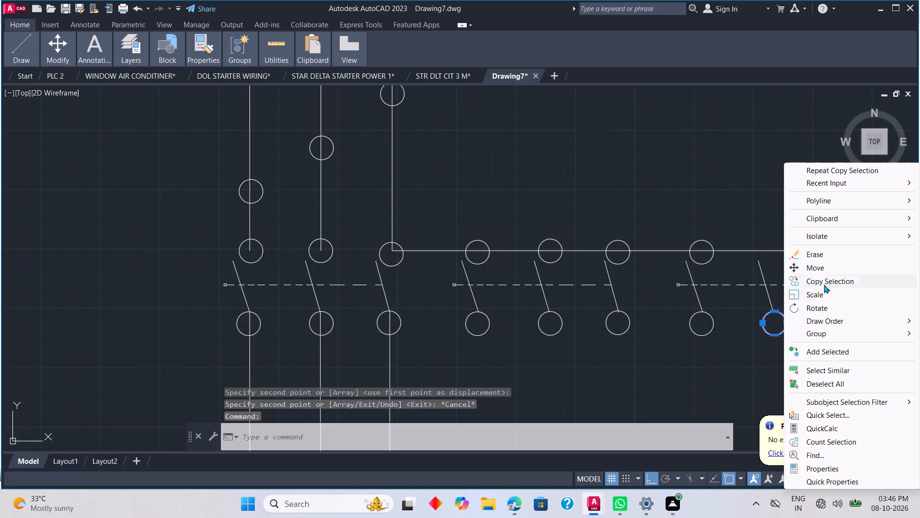
{"action": "left_click", "coordinate": [824, 283]}
{"action": "left_click", "coordinate": [776, 318]}
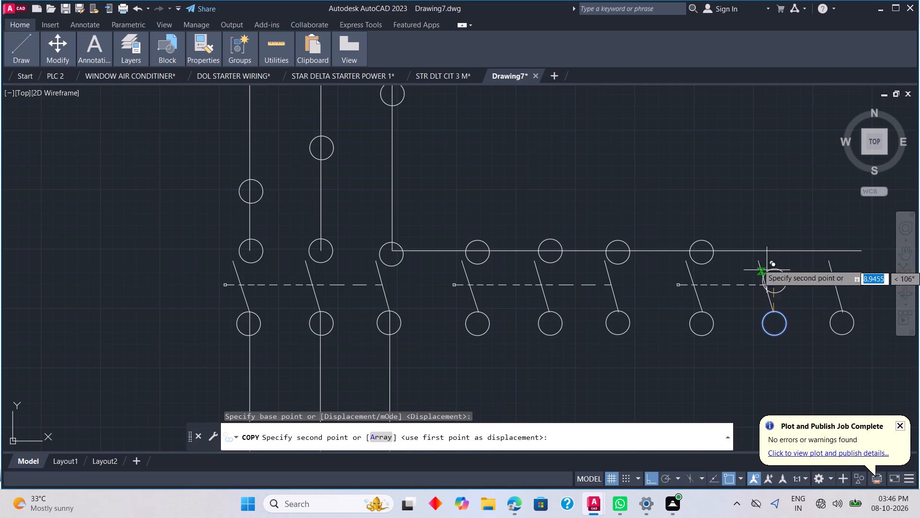
{"action": "left_click", "coordinate": [772, 240]}
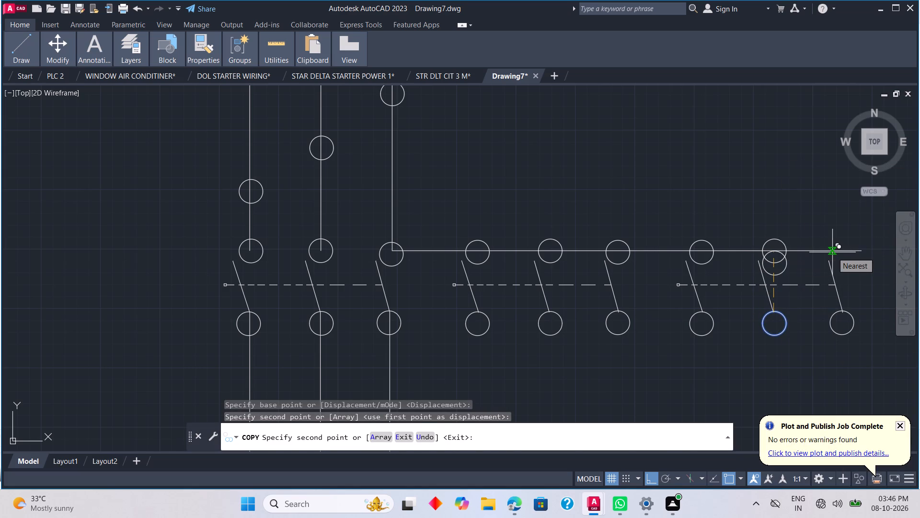
{"action": "key", "text": "Escape"}
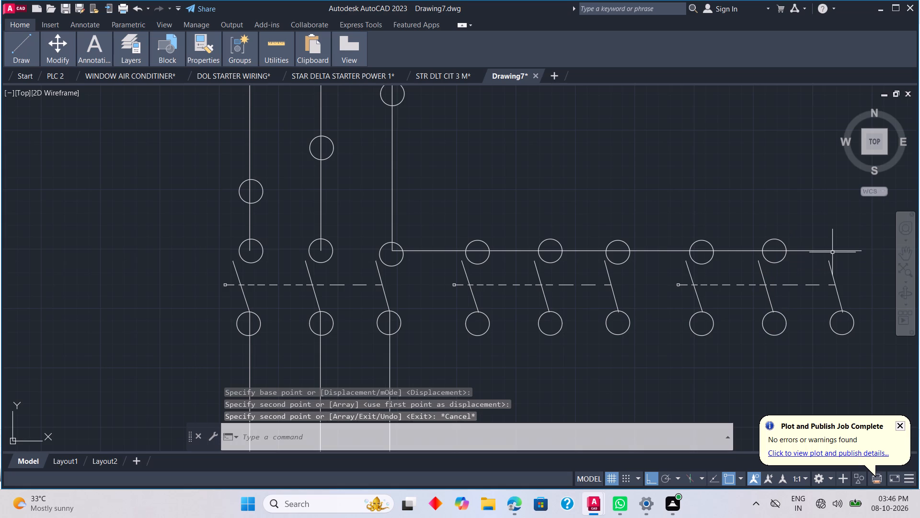
Copy the rightmost contact set's third lower terminal circle straight up about 14.5 units onto the horizontal line.
{"action": "left_click", "coordinate": [854, 324]}
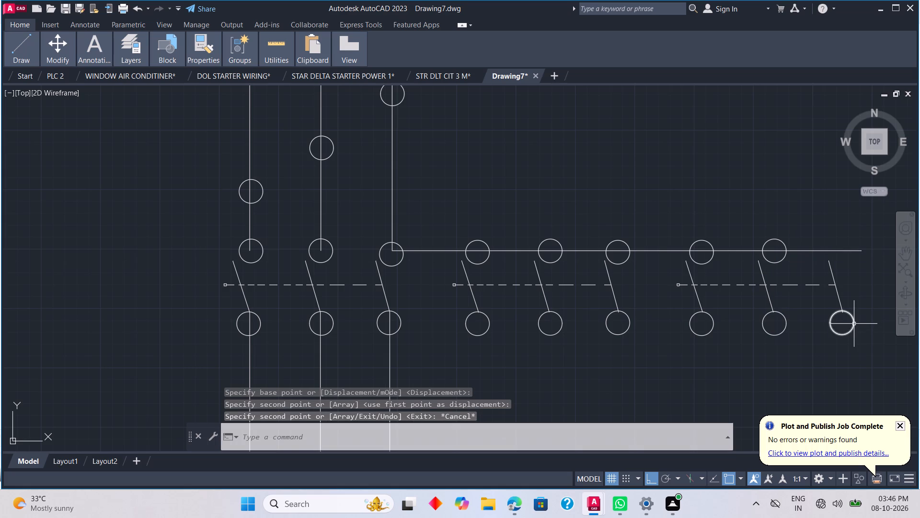
{"action": "right_click", "coordinate": [854, 327]}
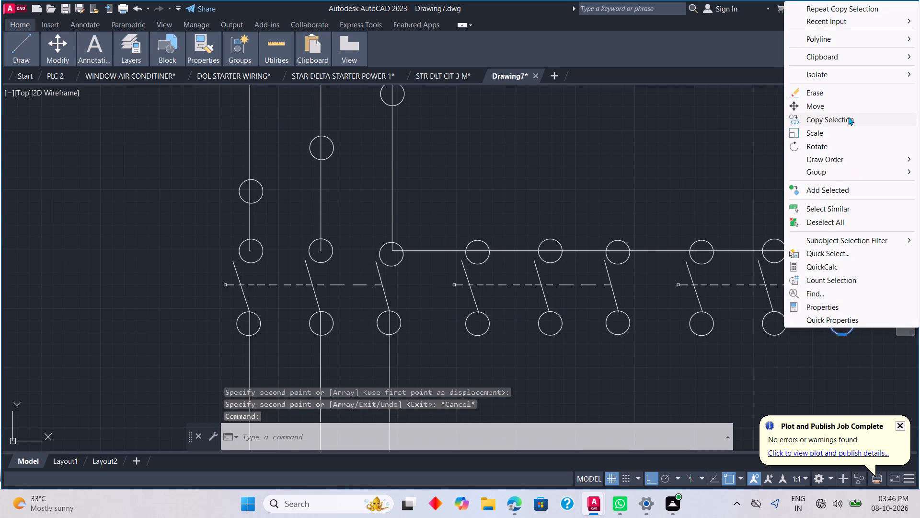
{"action": "left_click", "coordinate": [848, 117]}
{"action": "left_click", "coordinate": [843, 312]}
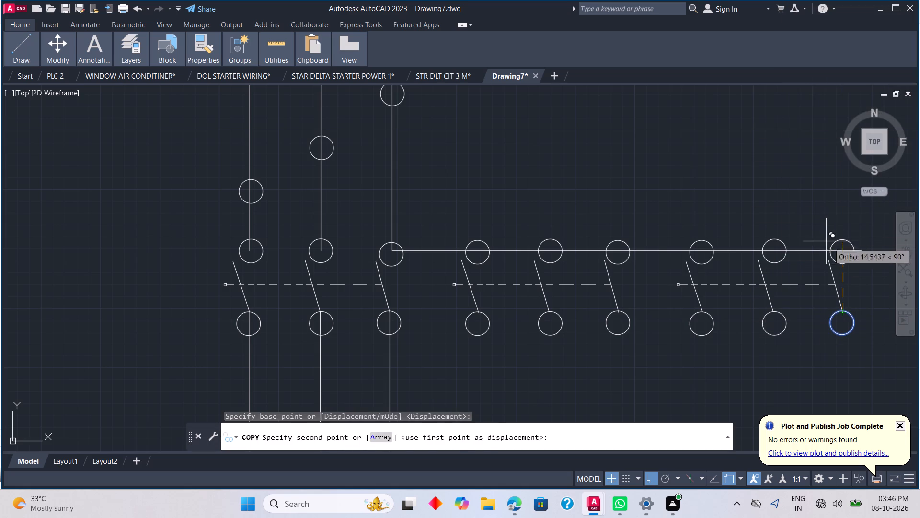
{"action": "left_click", "coordinate": [828, 241]}
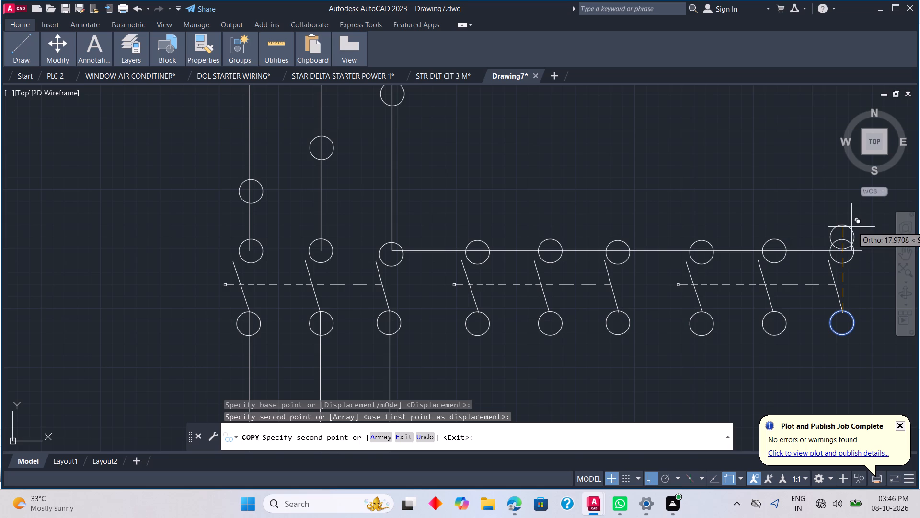
{"action": "key", "text": "Escape"}
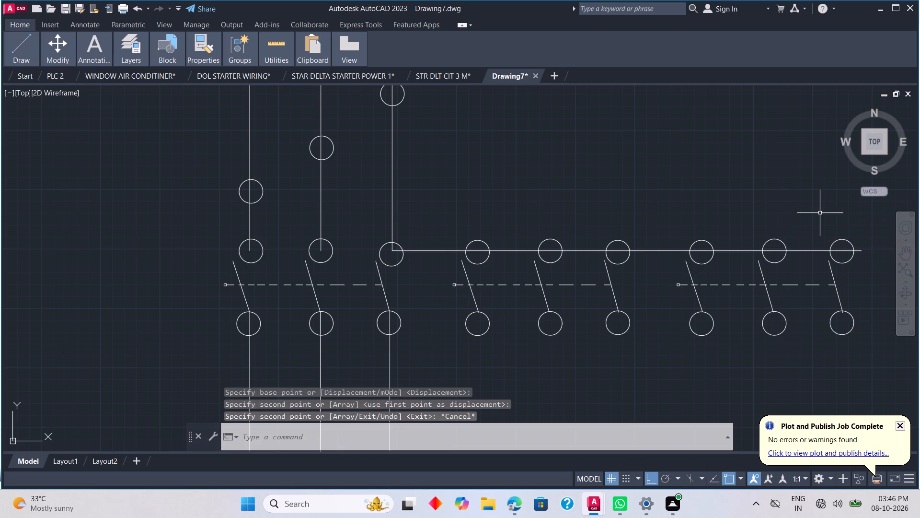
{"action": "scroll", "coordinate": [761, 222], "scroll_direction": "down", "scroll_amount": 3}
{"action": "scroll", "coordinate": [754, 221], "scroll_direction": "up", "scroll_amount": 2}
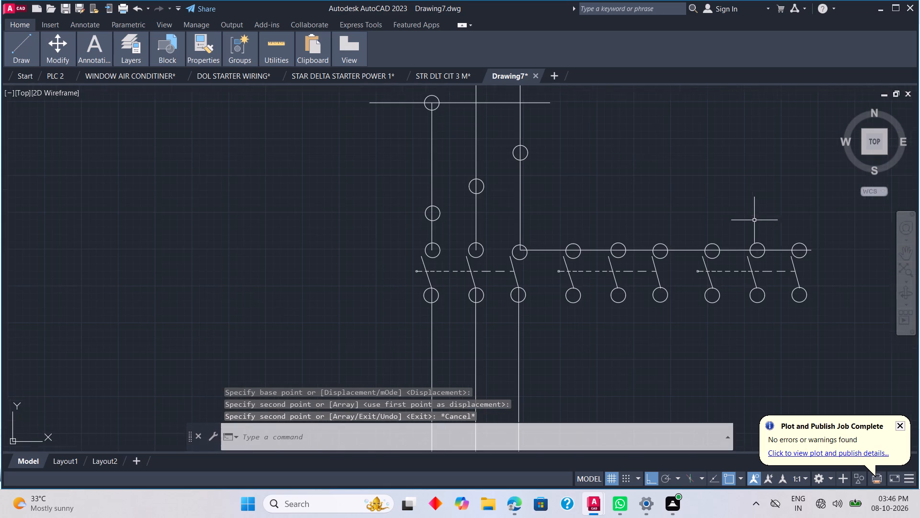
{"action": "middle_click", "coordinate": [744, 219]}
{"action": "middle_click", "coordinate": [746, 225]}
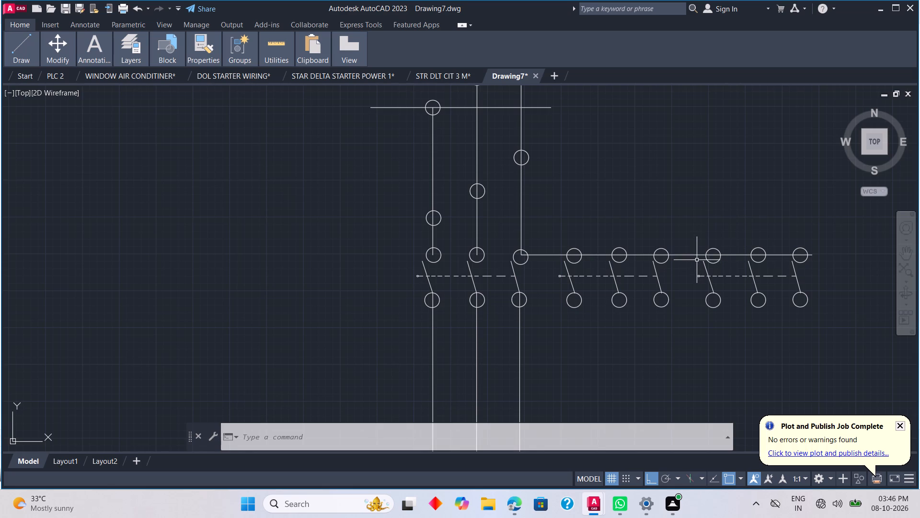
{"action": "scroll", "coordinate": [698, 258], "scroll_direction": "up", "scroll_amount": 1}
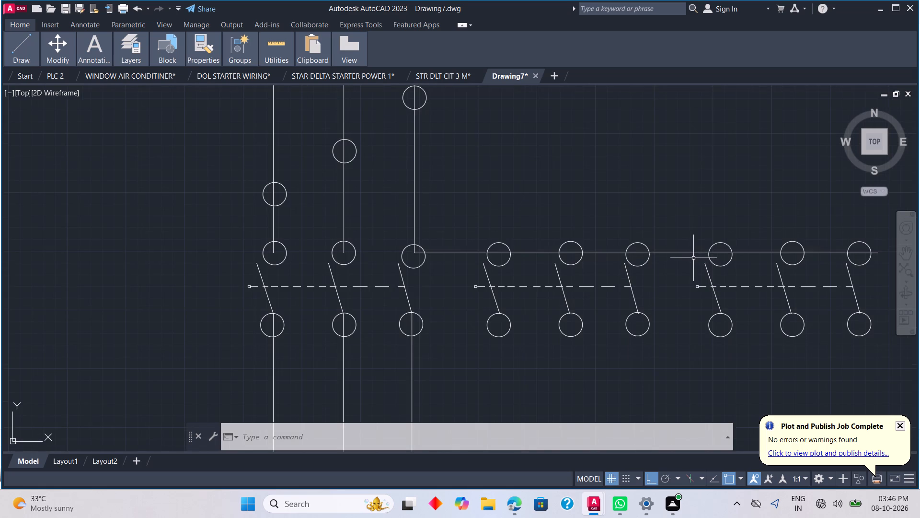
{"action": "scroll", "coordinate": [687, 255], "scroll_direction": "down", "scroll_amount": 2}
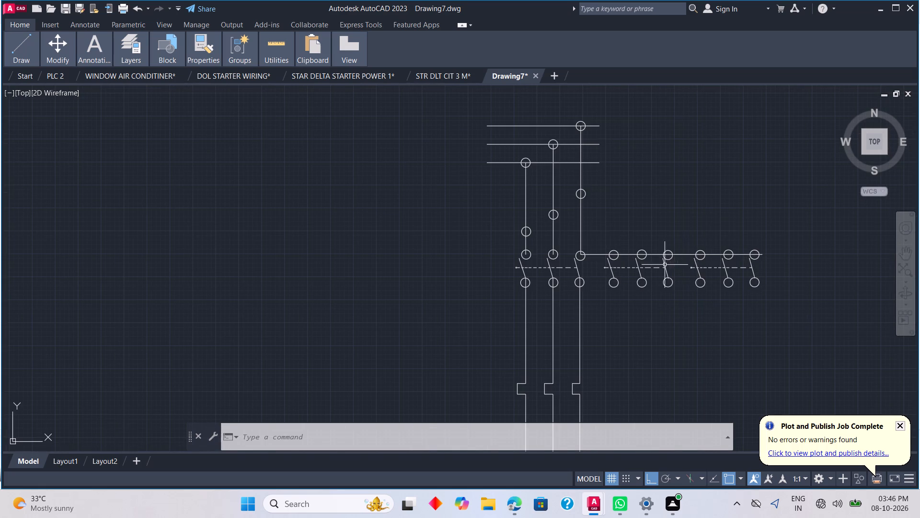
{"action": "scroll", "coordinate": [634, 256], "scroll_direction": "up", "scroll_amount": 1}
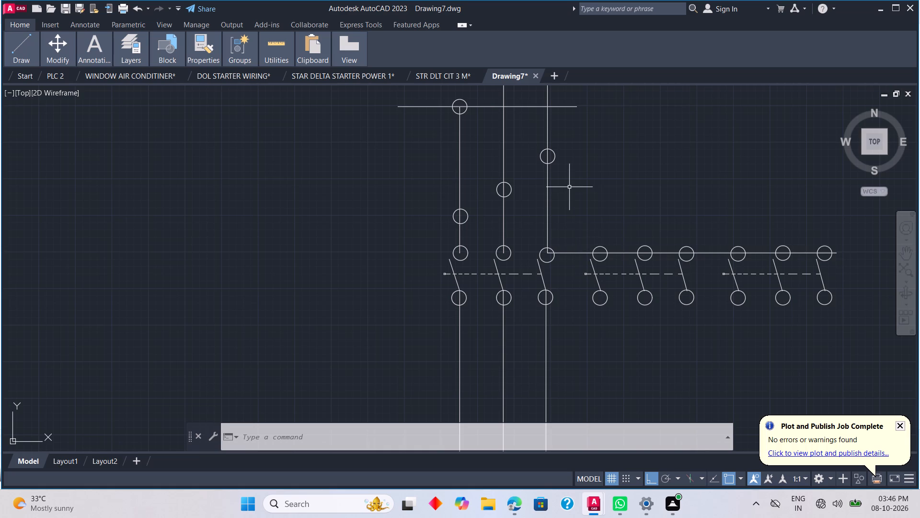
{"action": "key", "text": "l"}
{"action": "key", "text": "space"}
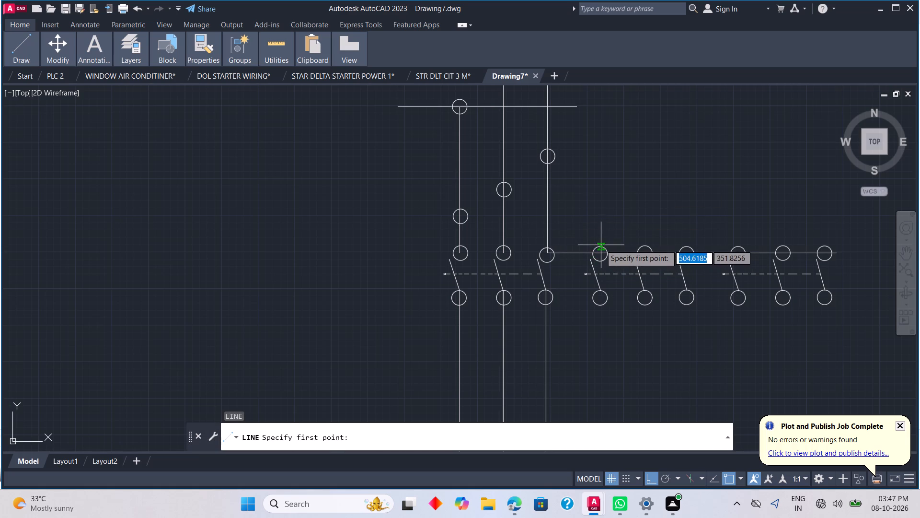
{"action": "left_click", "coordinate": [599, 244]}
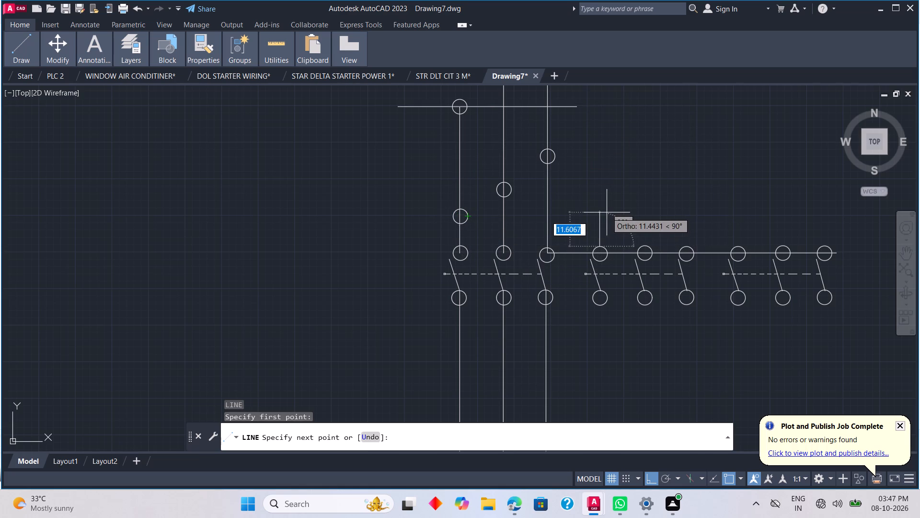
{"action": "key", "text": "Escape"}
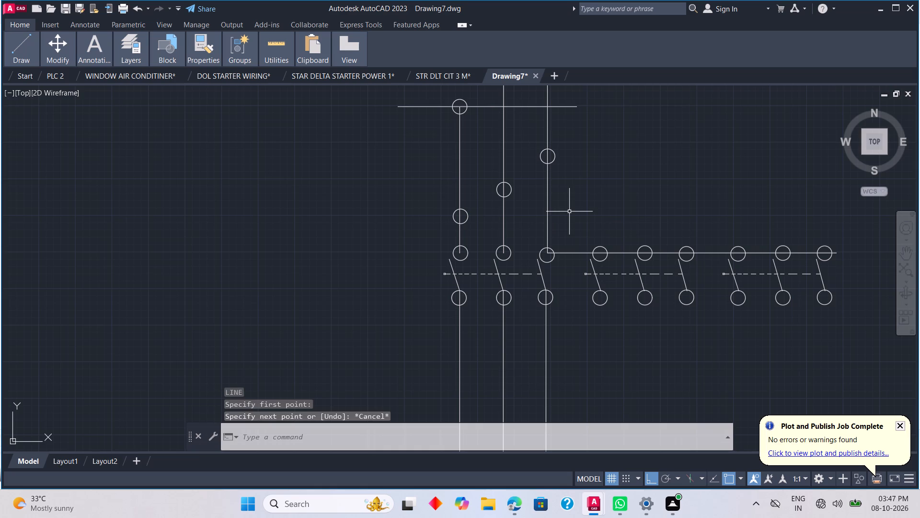
Draw a horizontal line about 95 units long rightward from the terminal circle on the third vertical supply line.
{"action": "type", "text": "L"}
{"action": "key", "text": "space"}
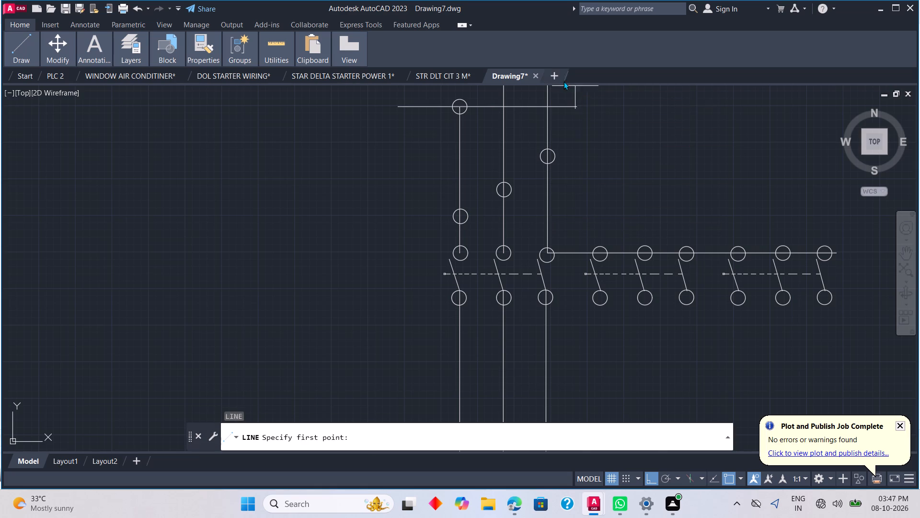
{"action": "left_click_drag", "start_coordinate": [558, 157], "coordinate": [563, 158]}
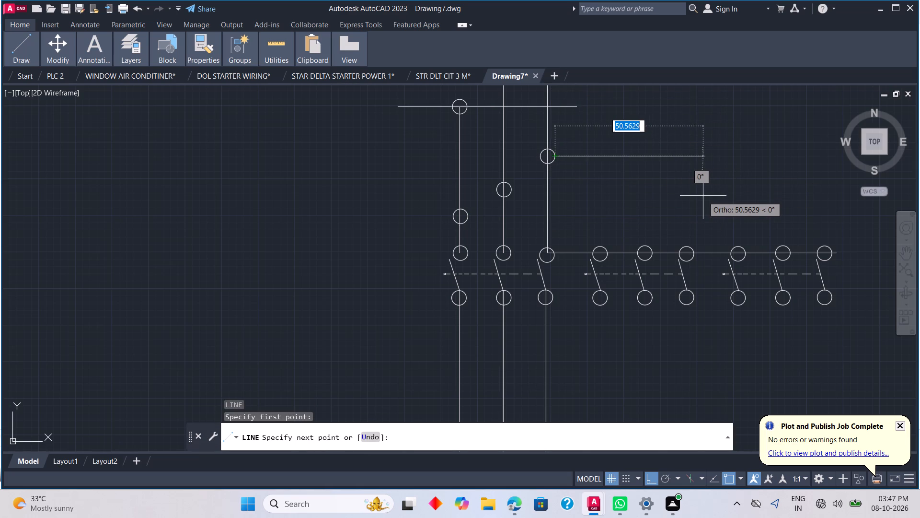
{"action": "left_click", "coordinate": [833, 197]}
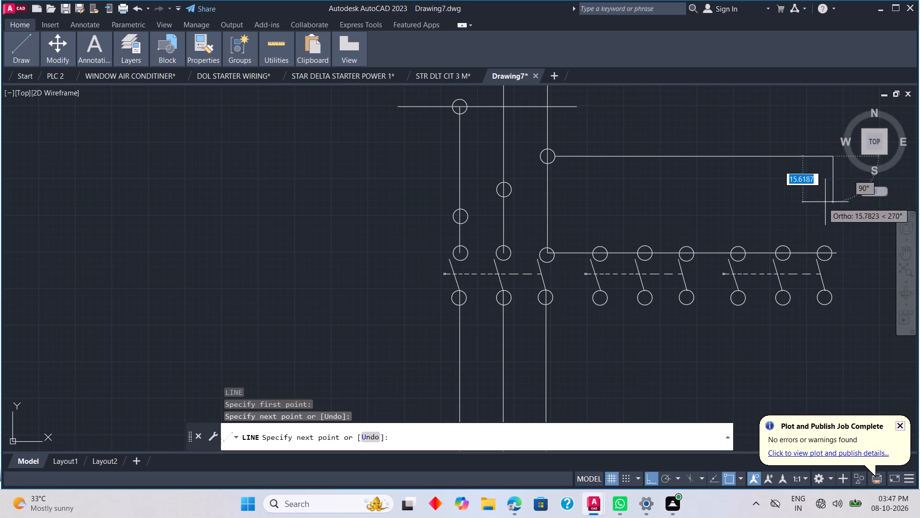
{"action": "key", "text": "F1"}
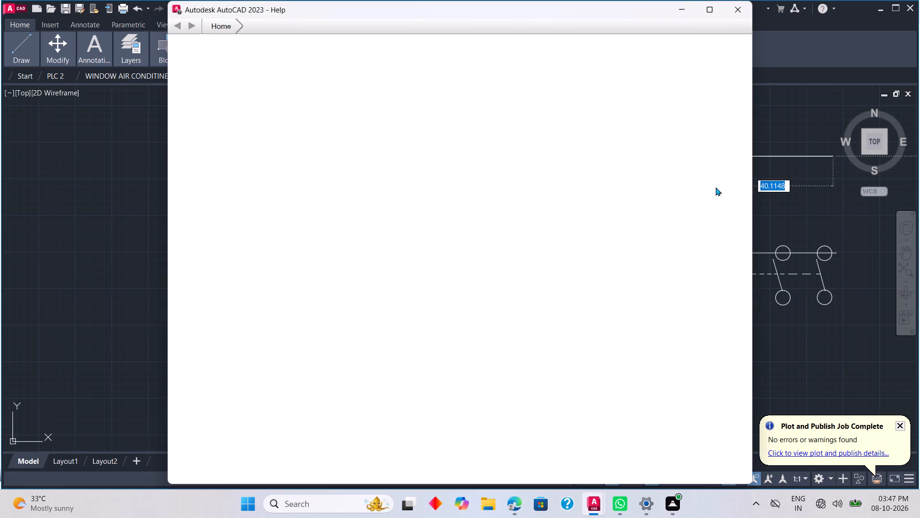
{"action": "key", "text": "Escape"}
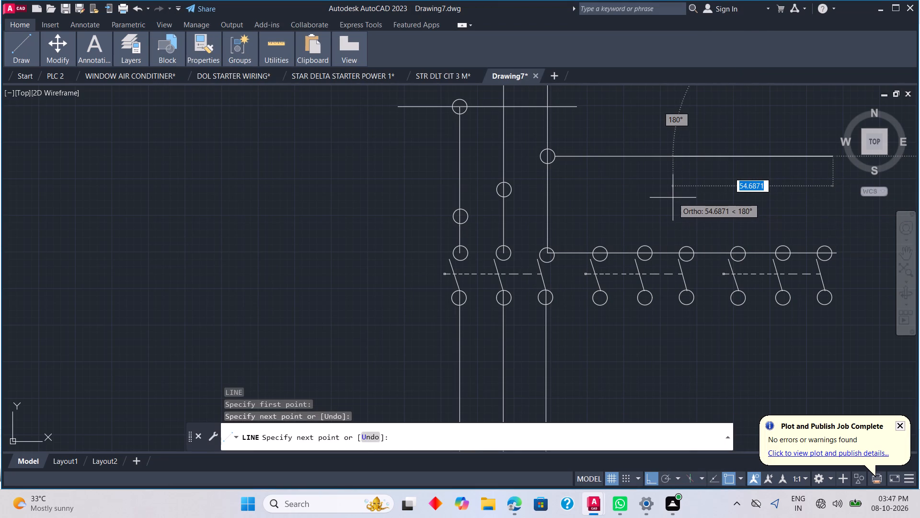
{"action": "key", "text": "Escape"}
Draw a horizontal line about 62 units long rightward from the terminal circle on the second vertical supply line.
{"action": "type", "text": "L"}
{"action": "key", "text": "space"}
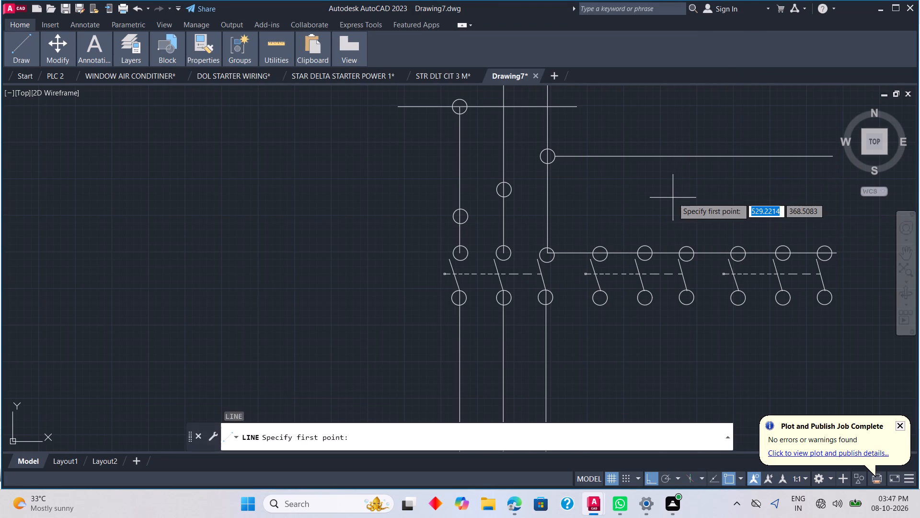
{"action": "left_click", "coordinate": [514, 187]}
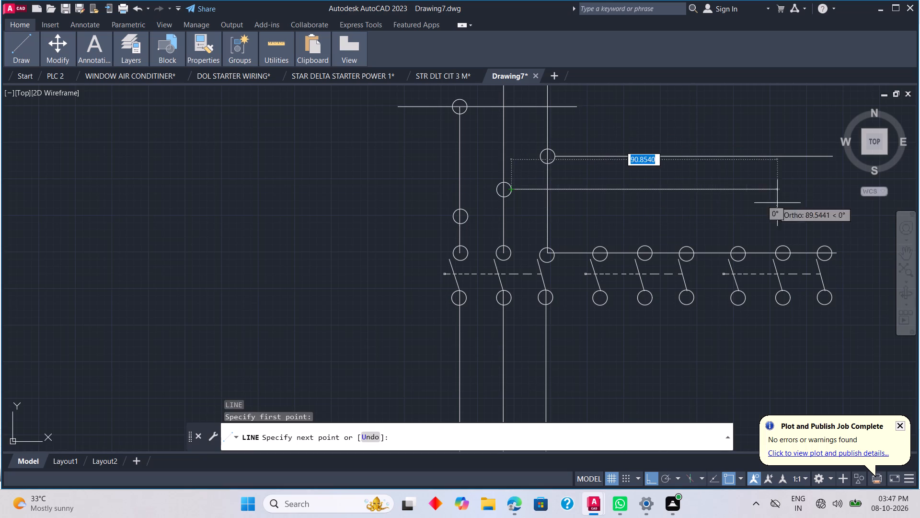
{"action": "left_click", "coordinate": [692, 210]}
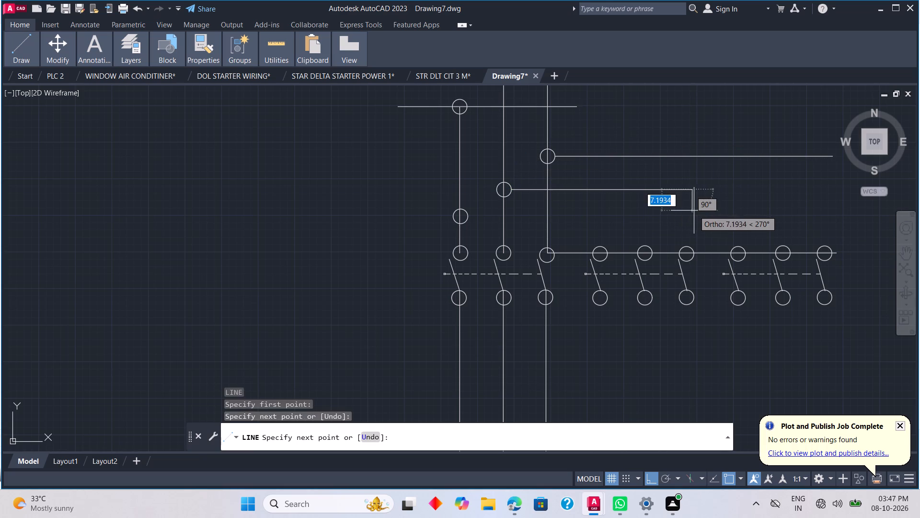
{"action": "key", "text": "Escape"}
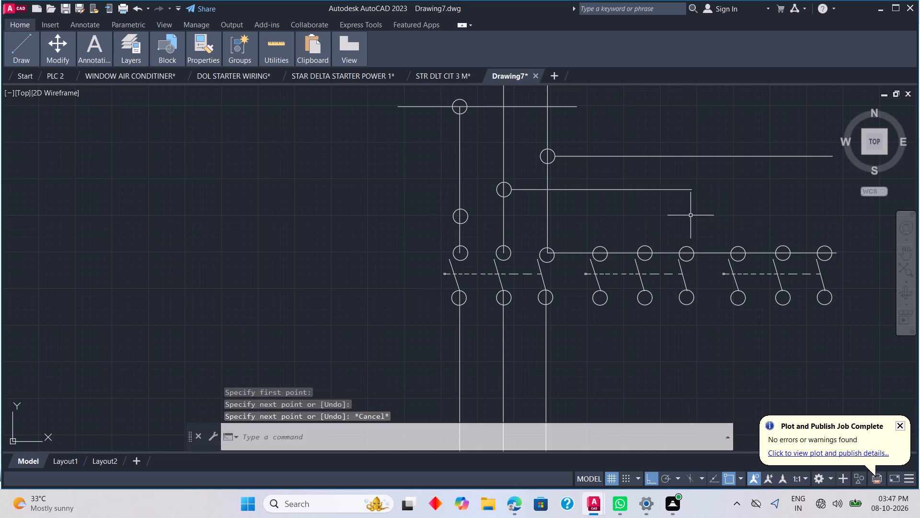
Draw a horizontal line about 54 units long rightward from the first vertical supply line's terminal circle above the contact.
{"action": "key", "text": "space"}
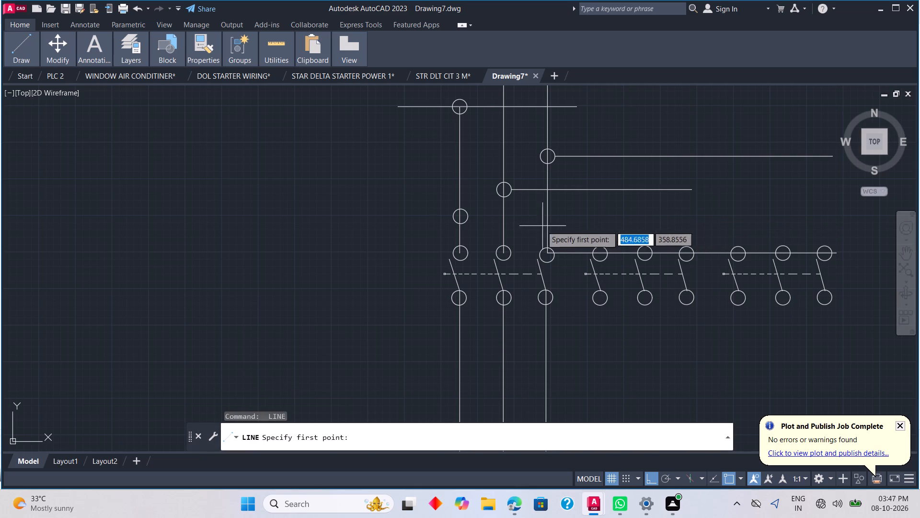
{"action": "left_click", "coordinate": [472, 219]}
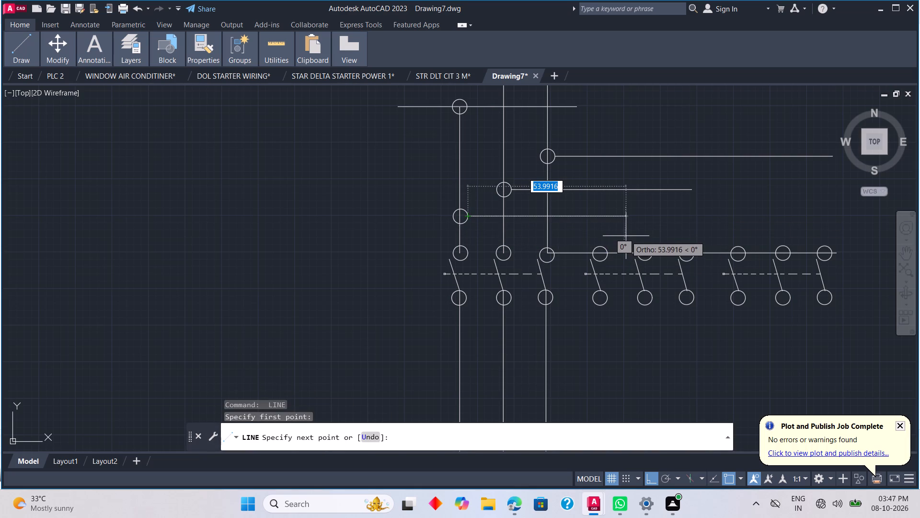
{"action": "left_click", "coordinate": [626, 235]}
{"action": "key", "text": "Escape"}
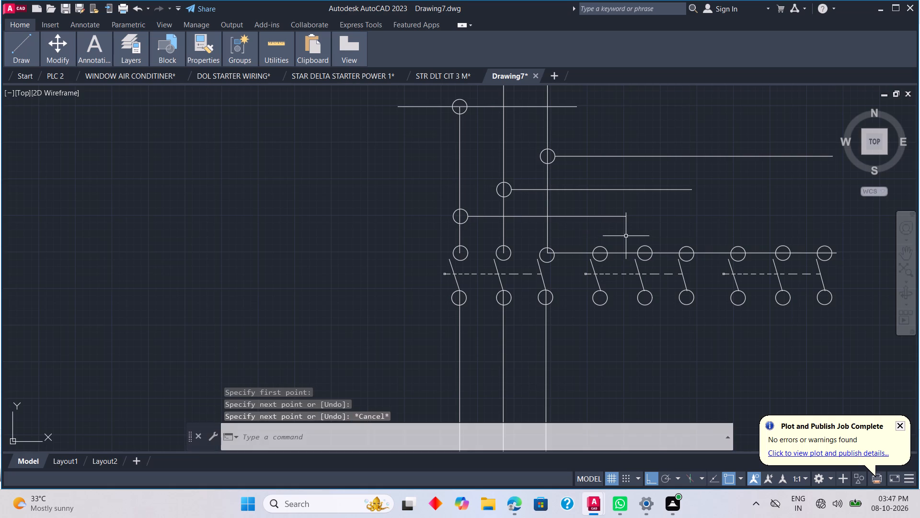
Draw a vertical line from the middle contact set's first upper terminal circle up past the lowest horizontal branch line.
{"action": "type", "text": "L"}
{"action": "key", "text": "space"}
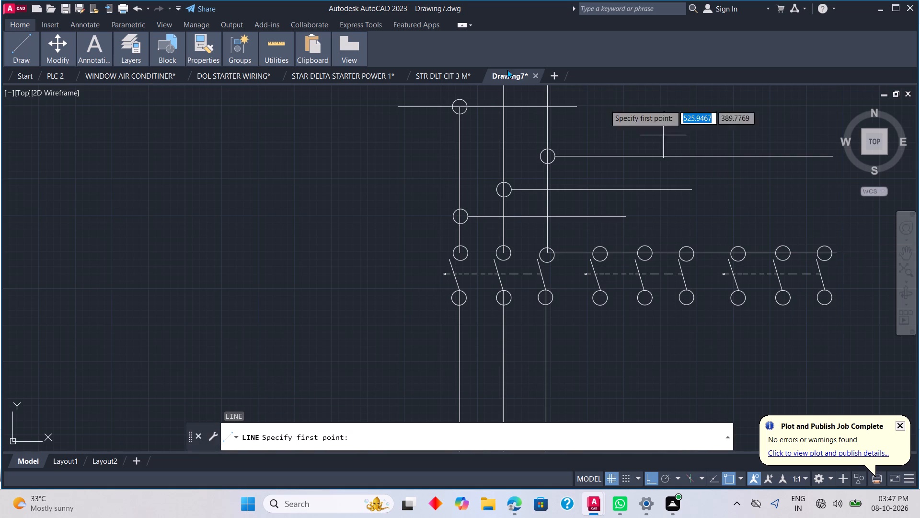
{"action": "left_click", "coordinate": [599, 244]}
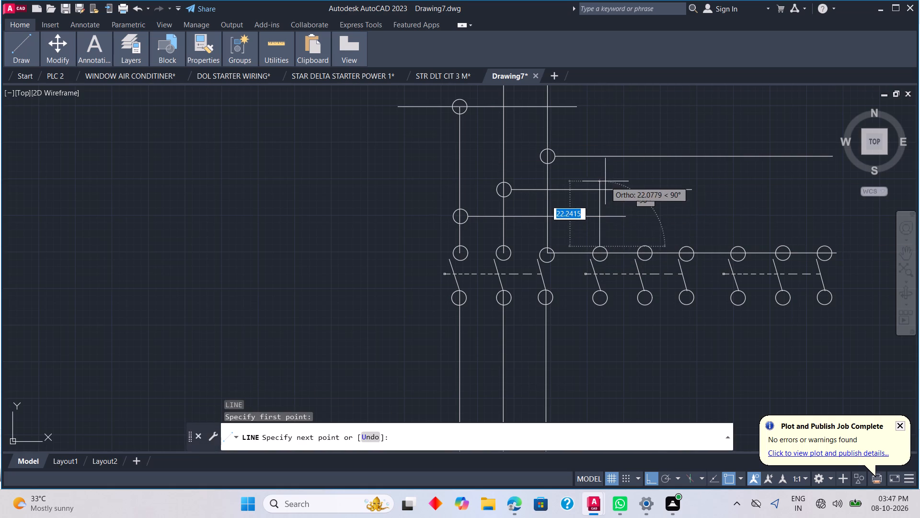
{"action": "left_click", "coordinate": [608, 198]}
{"action": "key", "text": "Escape"}
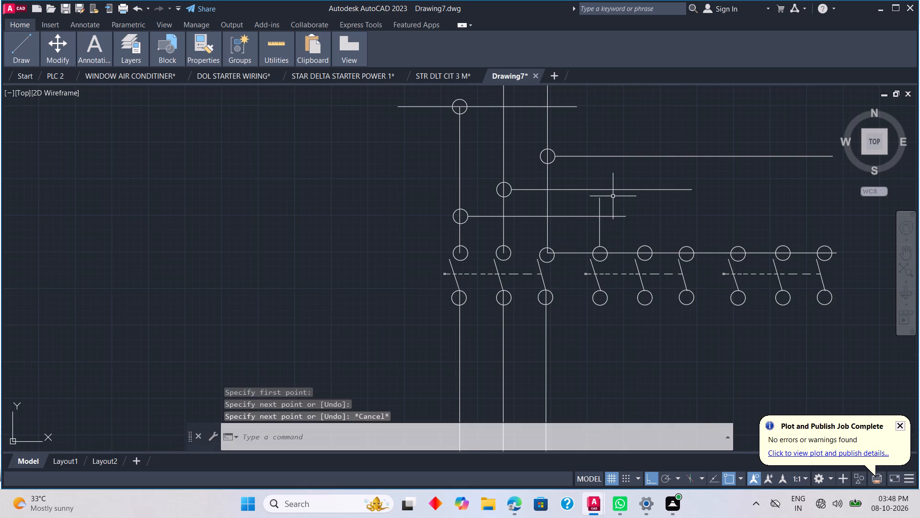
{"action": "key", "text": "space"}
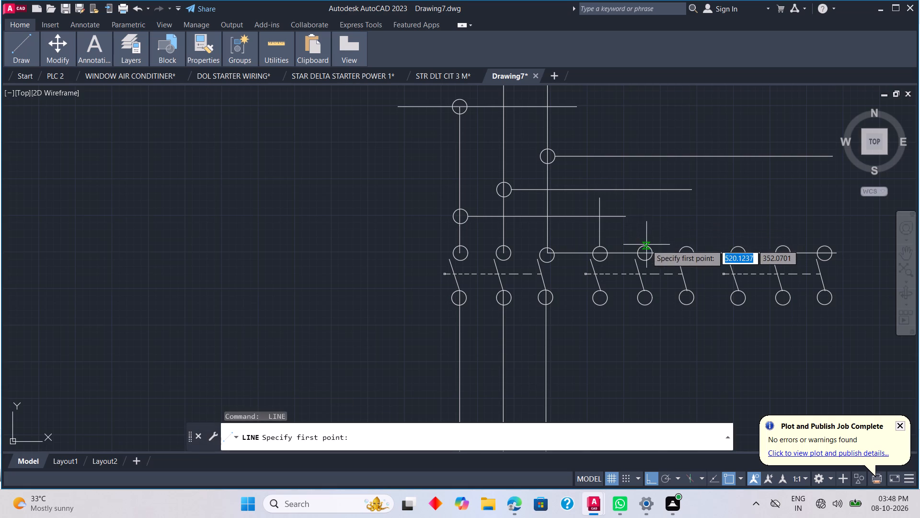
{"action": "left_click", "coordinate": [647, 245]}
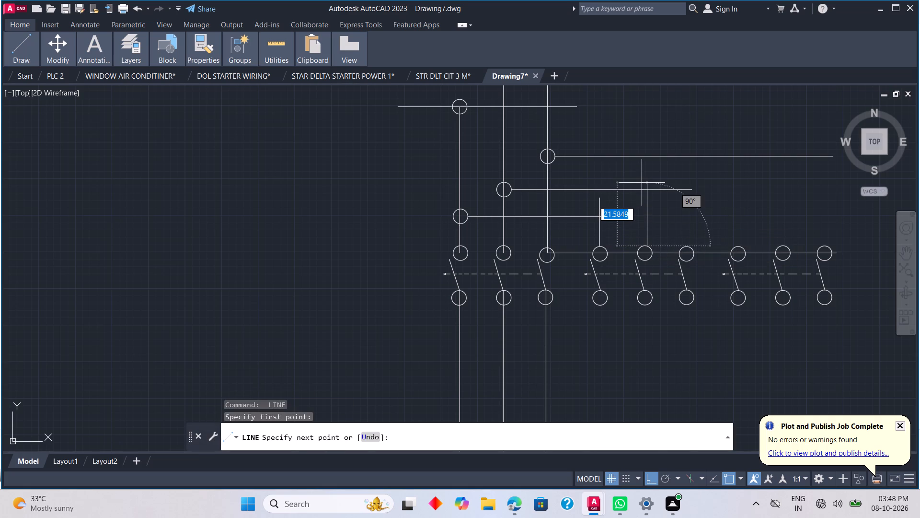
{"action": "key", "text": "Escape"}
Draw a vertical line from the top of the middle contact set's second upper terminal circle up past the second branch line.
{"action": "key", "text": "space"}
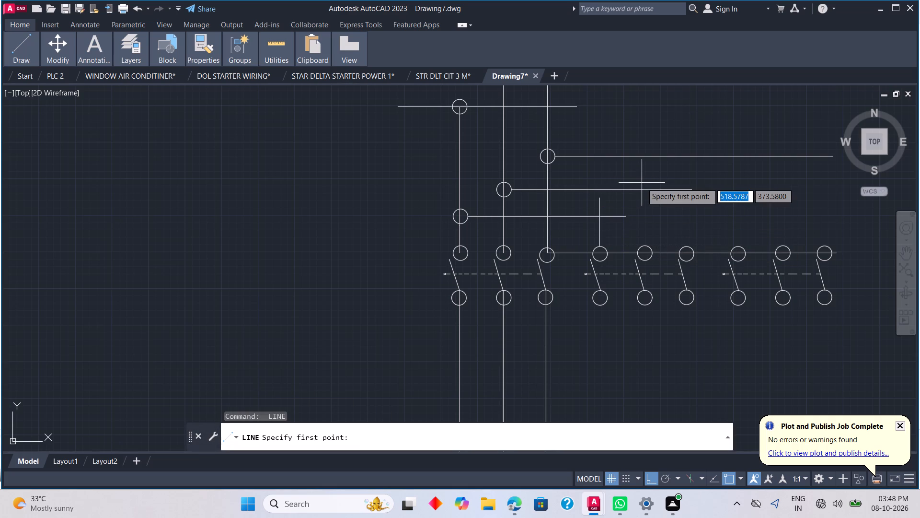
{"action": "left_click", "coordinate": [644, 242]}
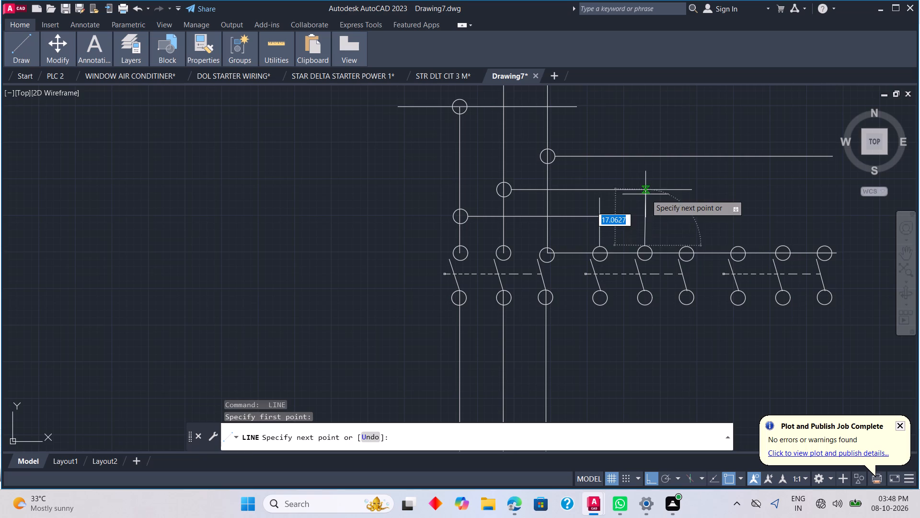
{"action": "left_click", "coordinate": [648, 173]}
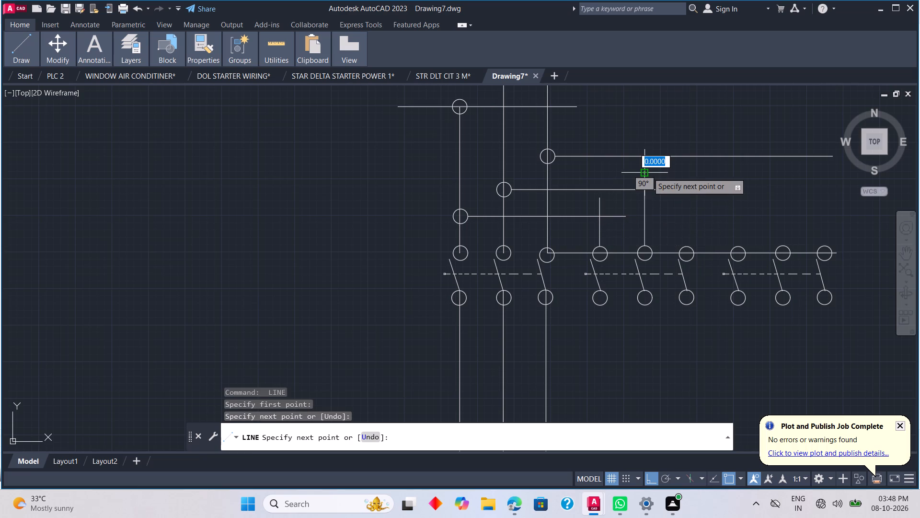
{"action": "key", "text": "Escape"}
Draw a vertical line about 37 units long from the middle contact set's third upper terminal circle up past the highest branch line.
{"action": "key", "text": "space"}
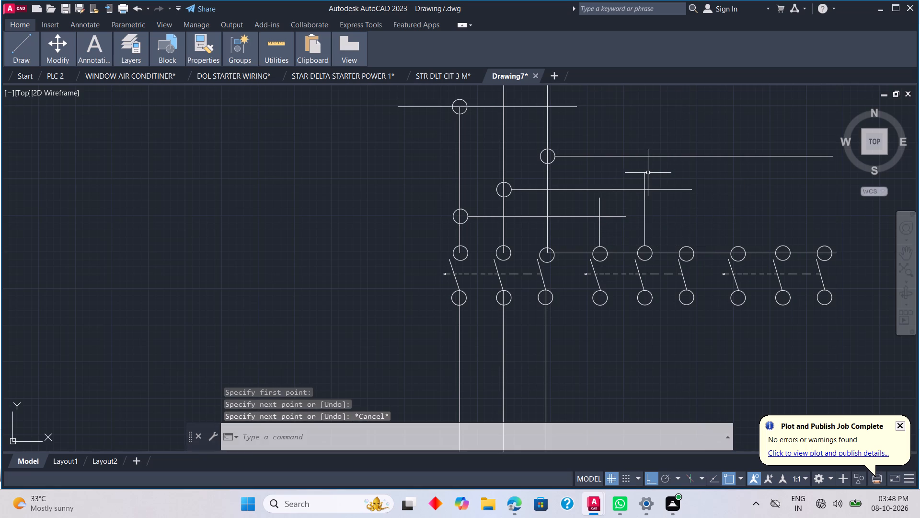
{"action": "left_click", "coordinate": [687, 245]}
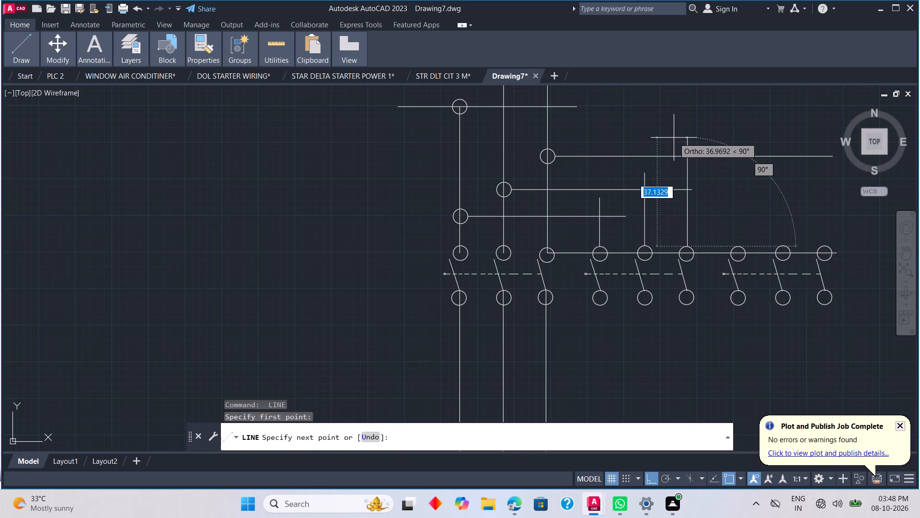
{"action": "left_click", "coordinate": [674, 137]}
{"action": "key", "text": "Escape"}
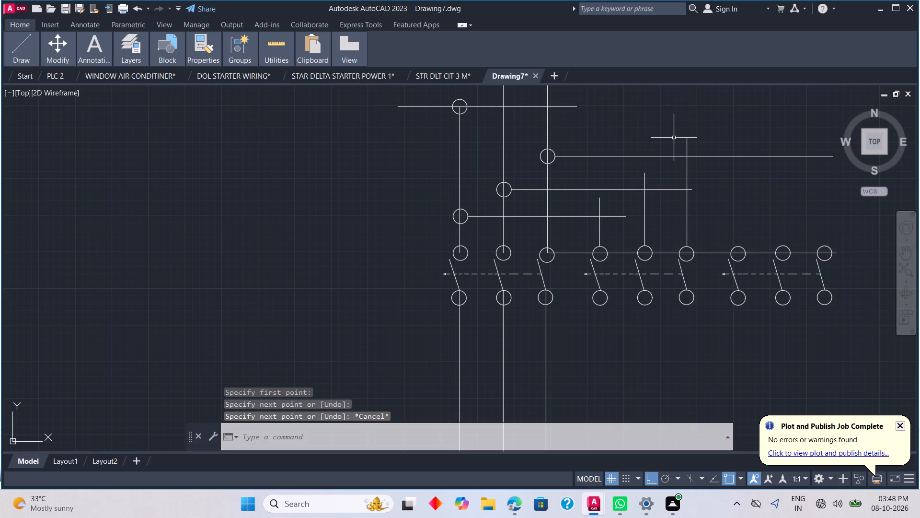
Trim the overhanging ends of the three horizontal branch lines and their vertical drops so each pair meets at a corner above the middle contact set.
{"action": "type", "text": "TR"}
{"action": "key", "text": "space"}
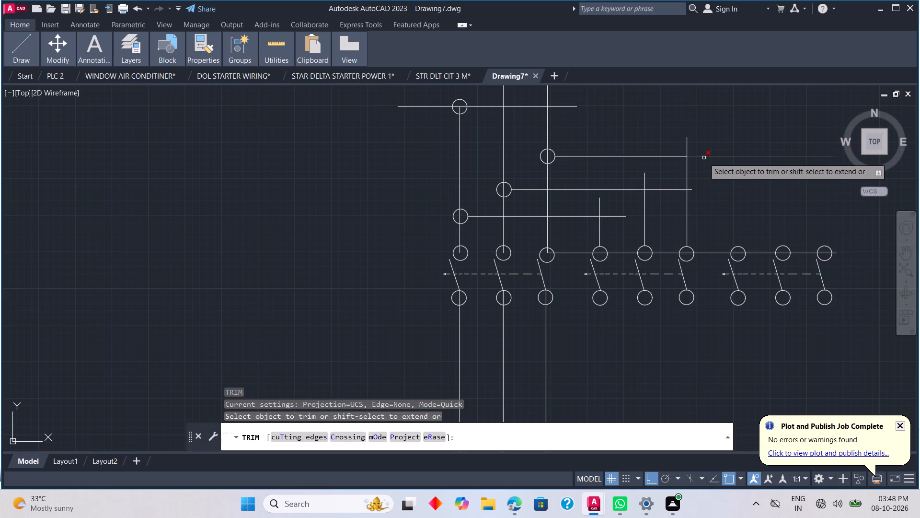
{"action": "left_click", "coordinate": [704, 158]}
{"action": "left_click", "coordinate": [687, 142]}
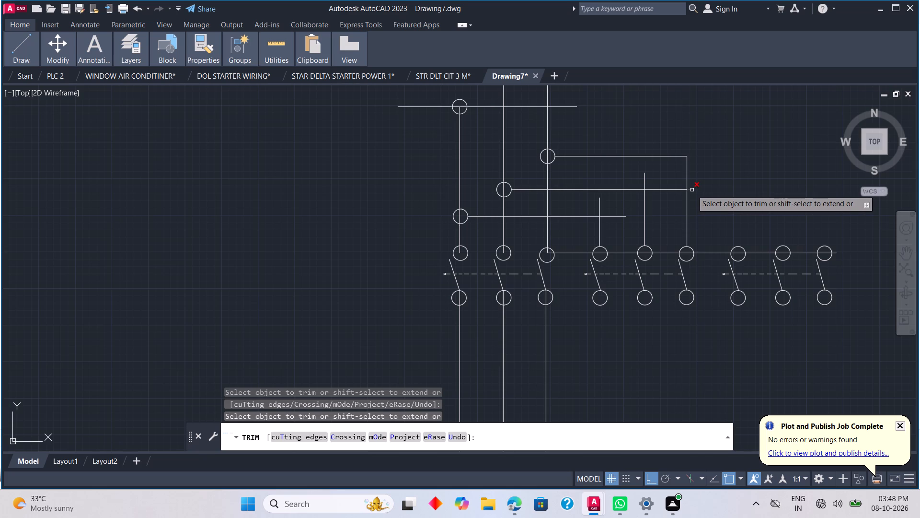
{"action": "left_click", "coordinate": [692, 190]}
{"action": "left_click", "coordinate": [659, 188]}
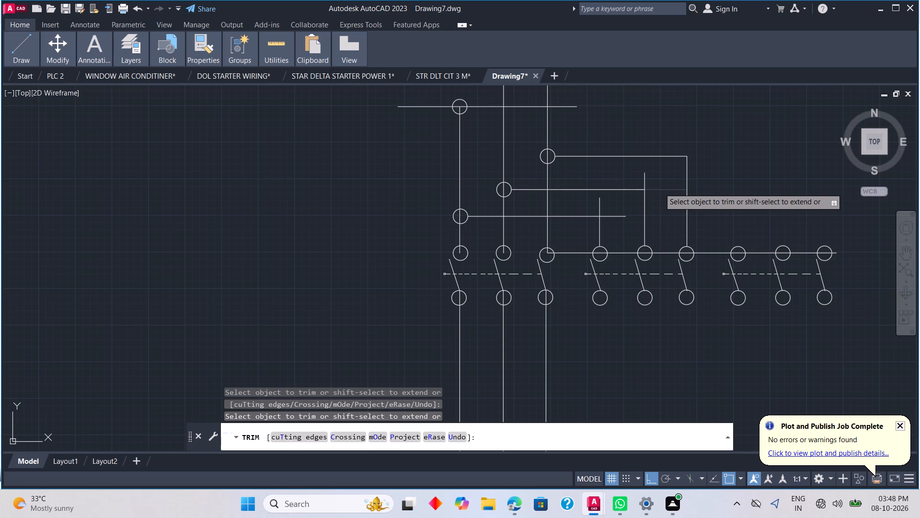
{"action": "left_click", "coordinate": [645, 177]}
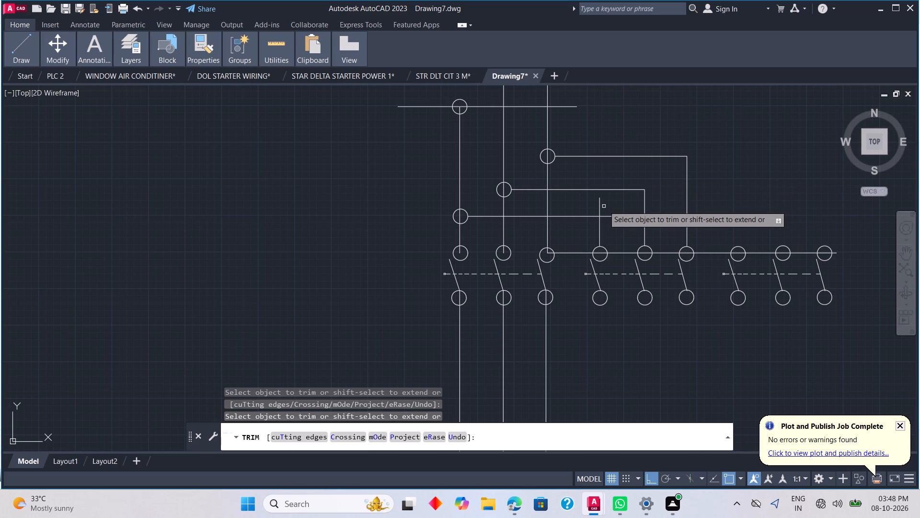
{"action": "left_click", "coordinate": [601, 203]}
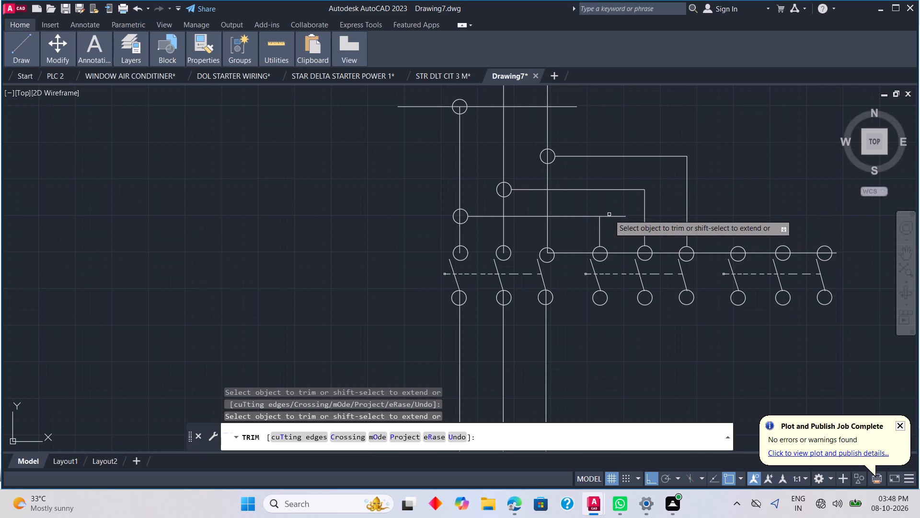
{"action": "left_click", "coordinate": [609, 217]}
Trim the horizontal line through the upper terminals between the first and middle contact sets, including the stub inside the first set's third terminal circle.
{"action": "left_click", "coordinate": [568, 252]}
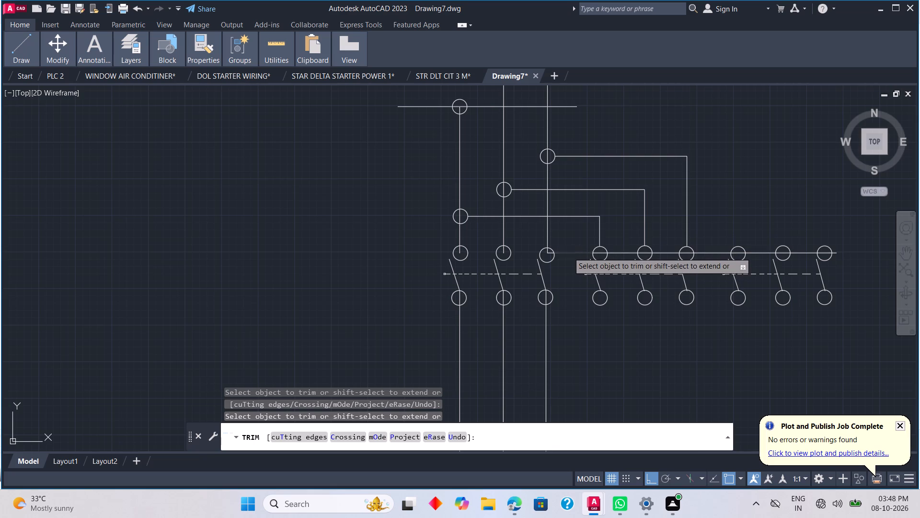
{"action": "scroll", "coordinate": [564, 272], "scroll_direction": "up", "scroll_amount": 2}
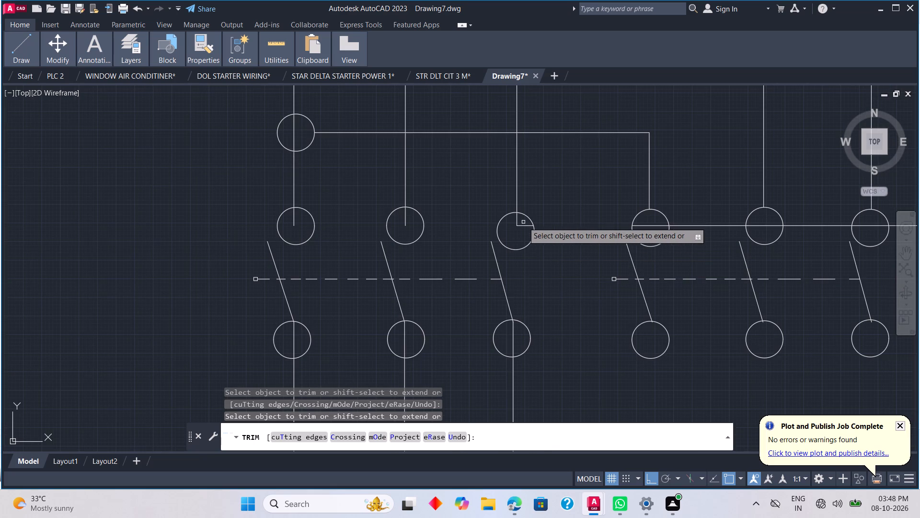
{"action": "left_click", "coordinate": [524, 226]}
{"action": "scroll", "coordinate": [522, 225], "scroll_direction": "up", "scroll_amount": 2}
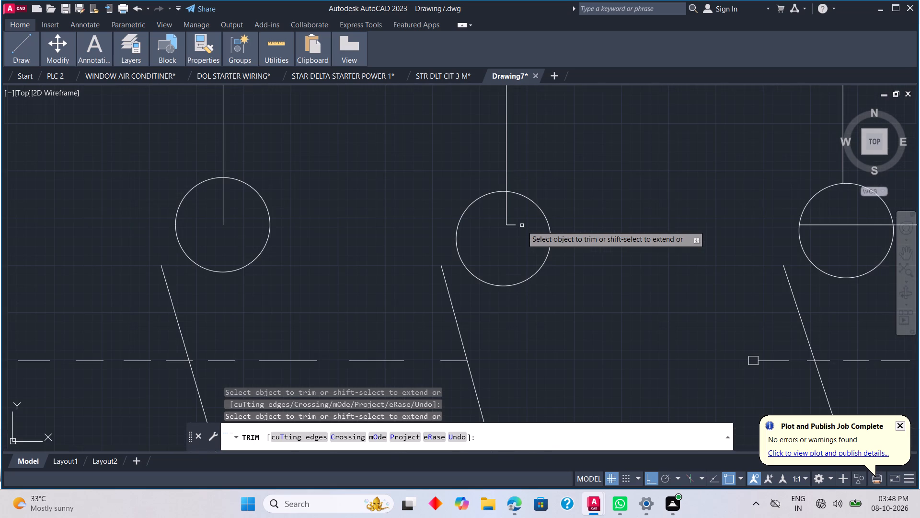
{"action": "left_click_drag", "start_coordinate": [518, 225], "coordinate": [515, 236]}
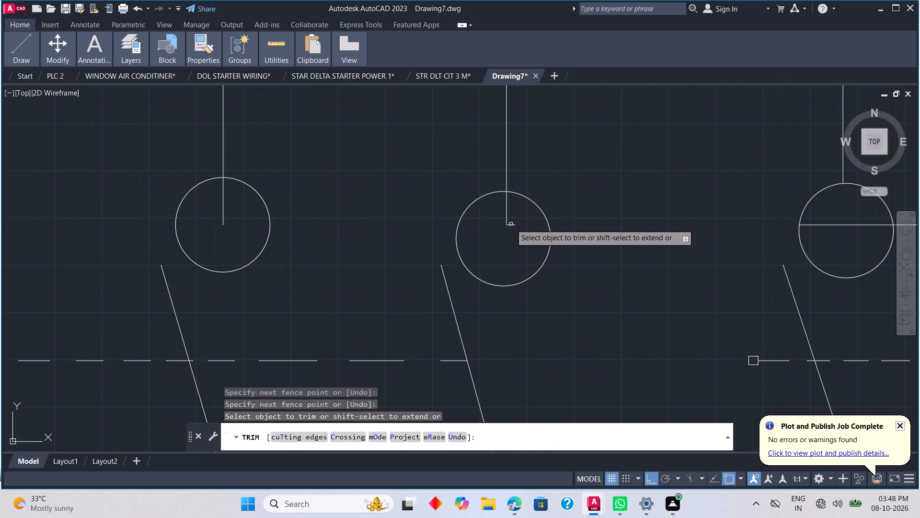
{"action": "left_click", "coordinate": [511, 226]}
Trim the horizontal line inside and between the middle contact set's three upper terminal circles and across the gap to the third contact set.
{"action": "scroll", "coordinate": [621, 237], "scroll_direction": "down", "scroll_amount": 2}
{"action": "scroll", "coordinate": [728, 225], "scroll_direction": "up", "scroll_amount": 1}
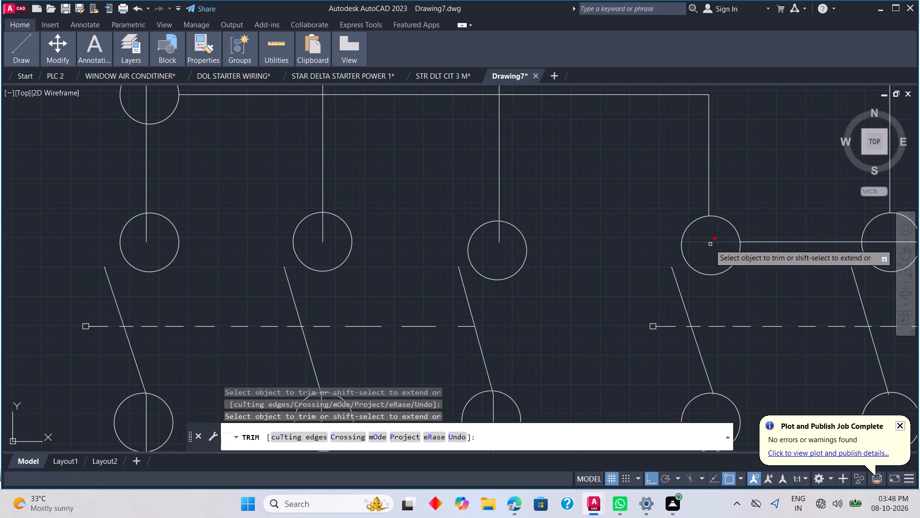
{"action": "left_click", "coordinate": [709, 240]}
{"action": "scroll", "coordinate": [718, 247], "scroll_direction": "down", "scroll_amount": 2}
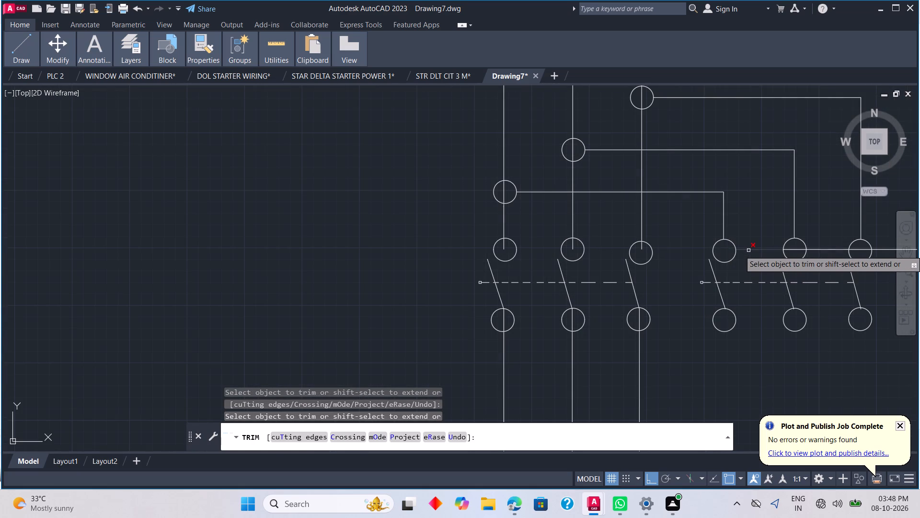
{"action": "left_click", "coordinate": [748, 250]}
{"action": "scroll", "coordinate": [767, 259], "scroll_direction": "down", "scroll_amount": 3}
{"action": "scroll", "coordinate": [818, 277], "scroll_direction": "up", "scroll_amount": 3}
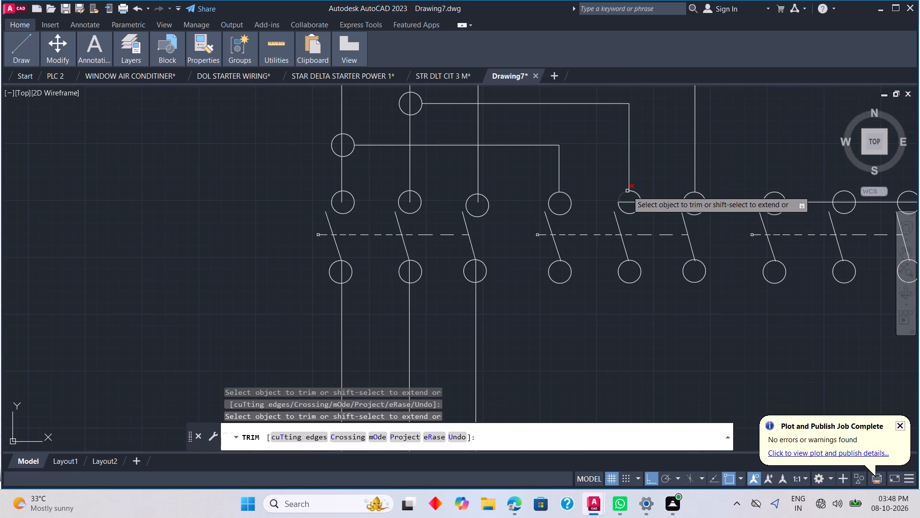
{"action": "left_click", "coordinate": [629, 202]}
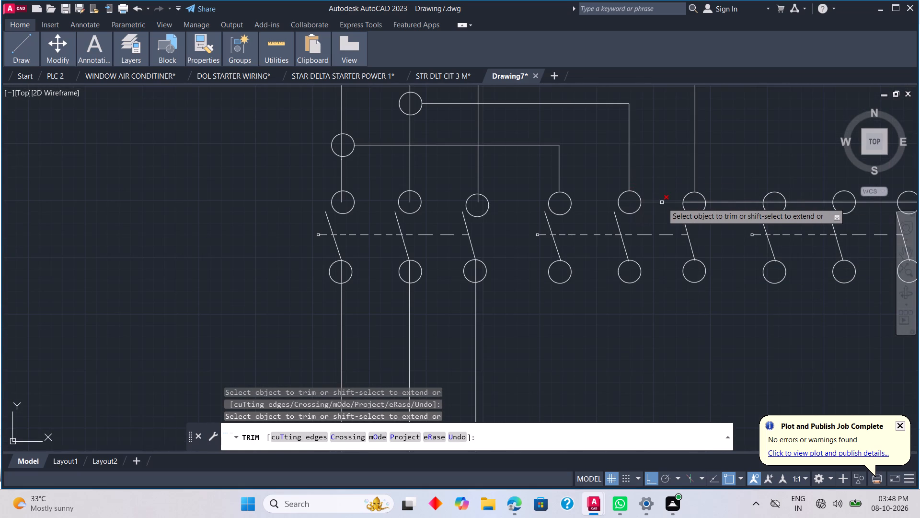
{"action": "left_click", "coordinate": [660, 201]}
{"action": "left_click", "coordinate": [694, 201]}
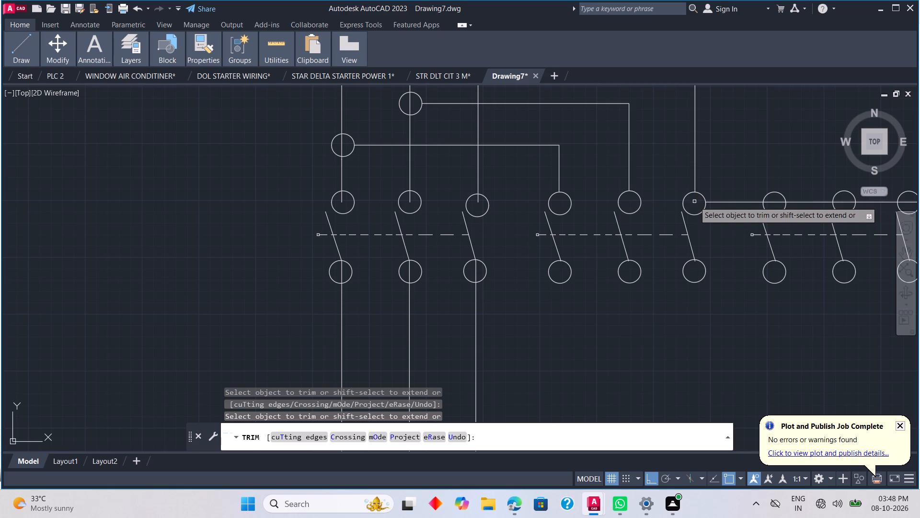
{"action": "left_click", "coordinate": [737, 200]}
{"action": "left_click", "coordinate": [733, 218]}
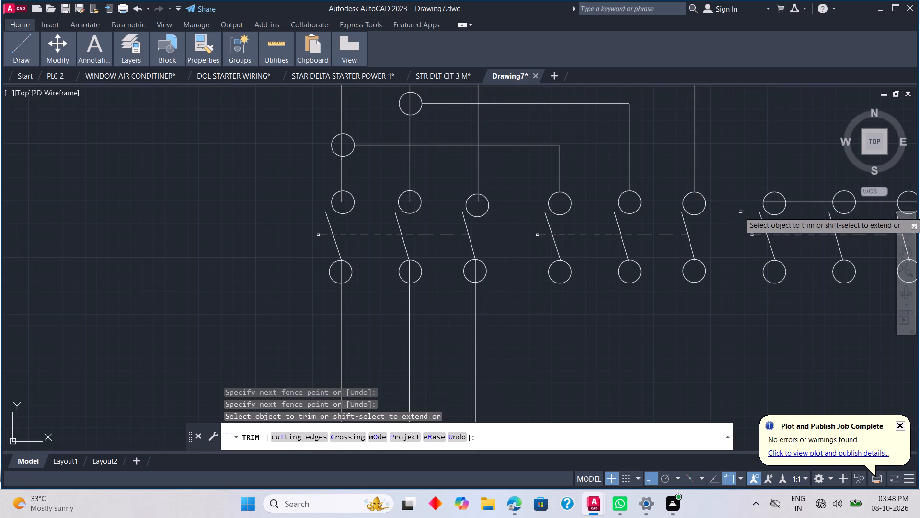
Trim the piece of horizontal line inside the third contact set's first upper terminal circle.
{"action": "scroll", "coordinate": [758, 212], "scroll_direction": "down", "scroll_amount": 2}
{"action": "middle_click_drag", "start_coordinate": [775, 209], "coordinate": [666, 311]}
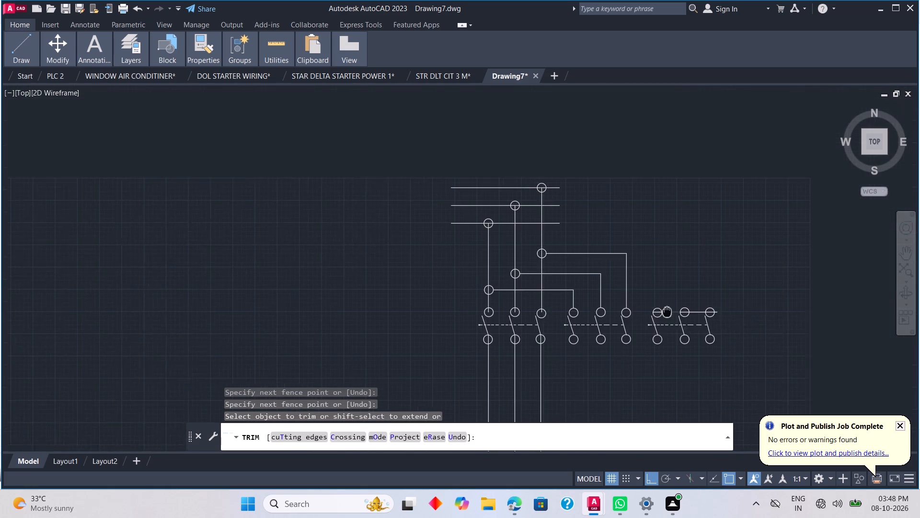
{"action": "middle_click_drag", "start_coordinate": [666, 311], "coordinate": [662, 313]}
{"action": "scroll", "coordinate": [646, 321], "scroll_direction": "up", "scroll_amount": 5}
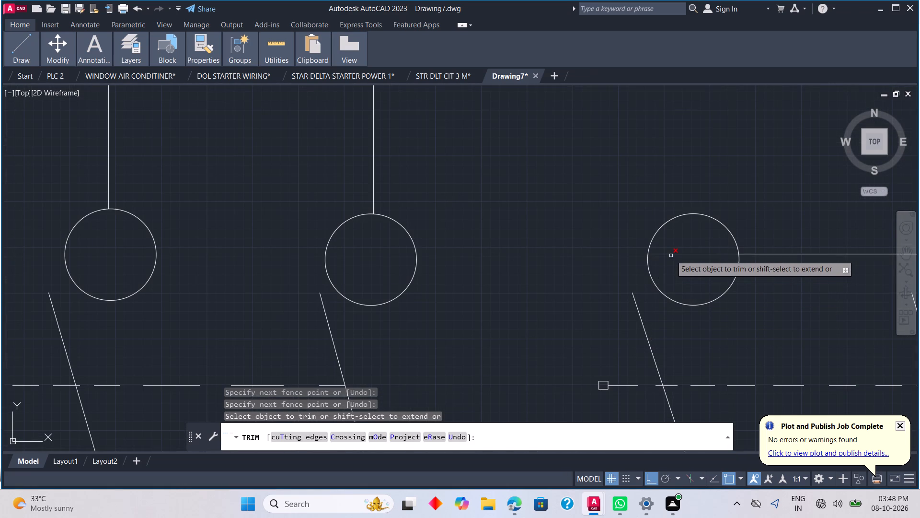
{"action": "left_click", "coordinate": [671, 255]}
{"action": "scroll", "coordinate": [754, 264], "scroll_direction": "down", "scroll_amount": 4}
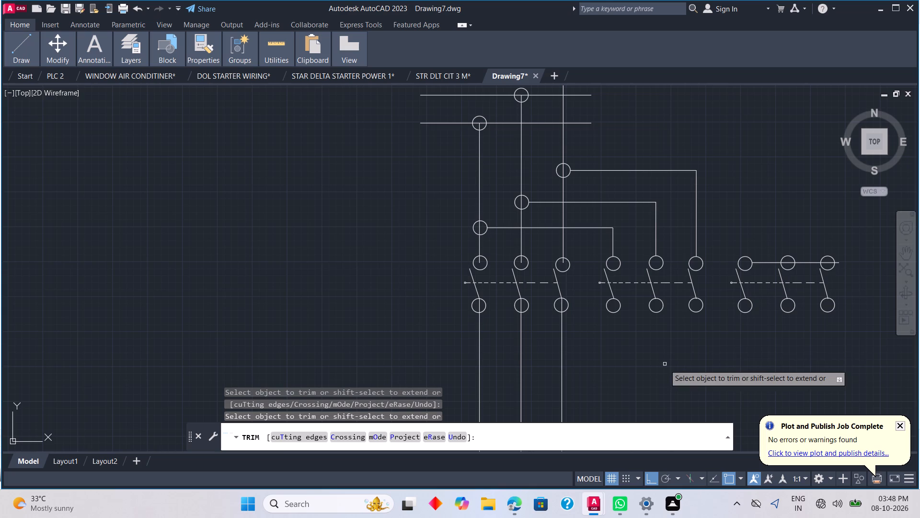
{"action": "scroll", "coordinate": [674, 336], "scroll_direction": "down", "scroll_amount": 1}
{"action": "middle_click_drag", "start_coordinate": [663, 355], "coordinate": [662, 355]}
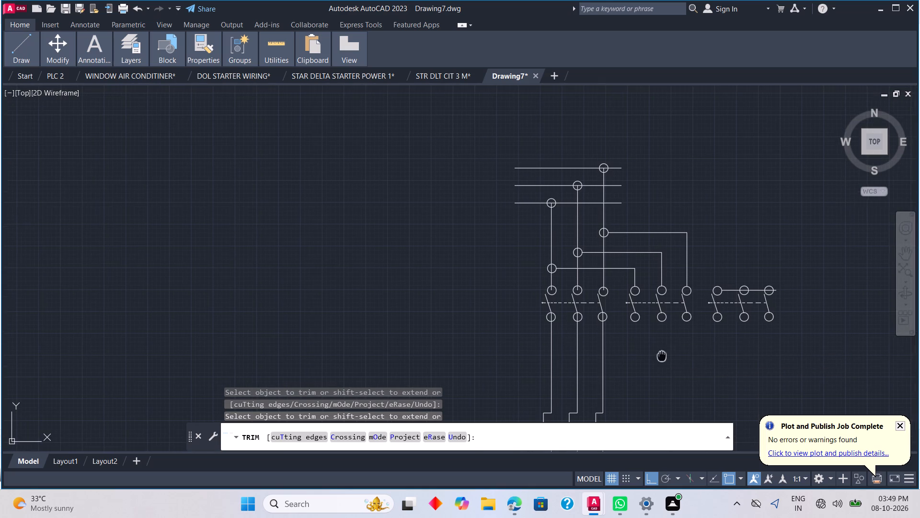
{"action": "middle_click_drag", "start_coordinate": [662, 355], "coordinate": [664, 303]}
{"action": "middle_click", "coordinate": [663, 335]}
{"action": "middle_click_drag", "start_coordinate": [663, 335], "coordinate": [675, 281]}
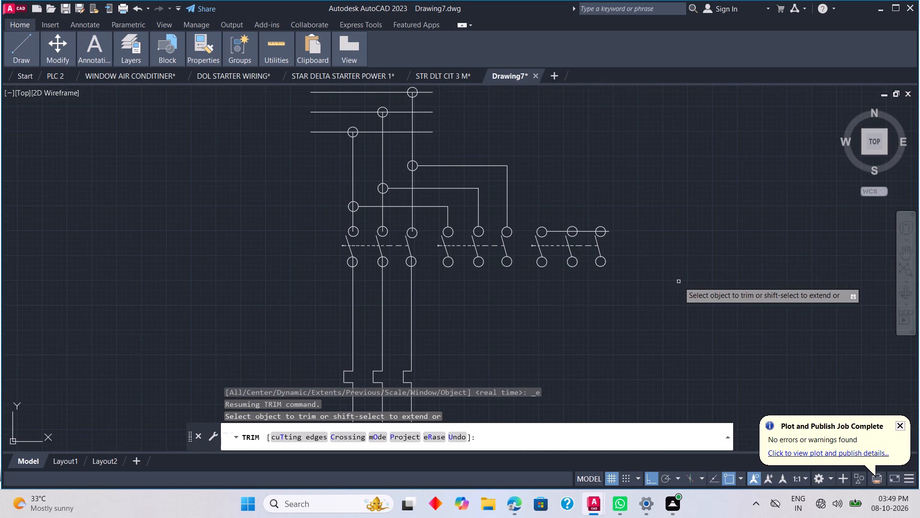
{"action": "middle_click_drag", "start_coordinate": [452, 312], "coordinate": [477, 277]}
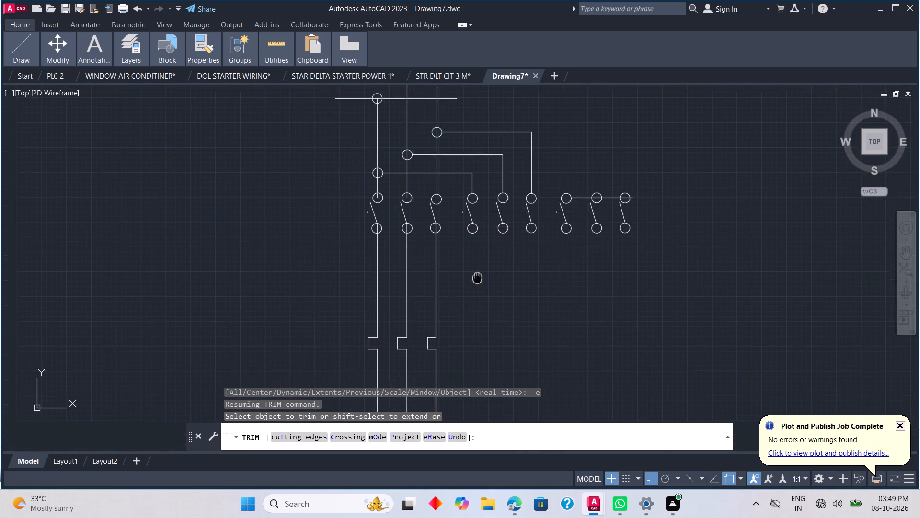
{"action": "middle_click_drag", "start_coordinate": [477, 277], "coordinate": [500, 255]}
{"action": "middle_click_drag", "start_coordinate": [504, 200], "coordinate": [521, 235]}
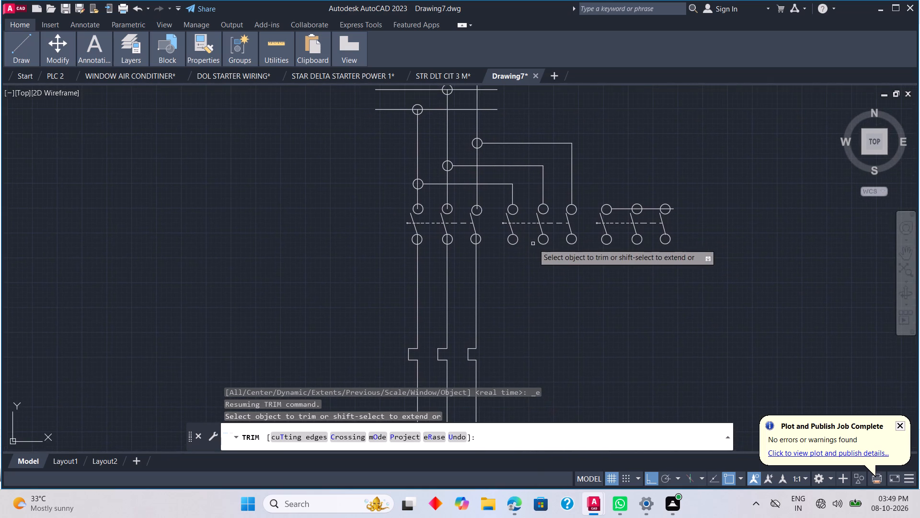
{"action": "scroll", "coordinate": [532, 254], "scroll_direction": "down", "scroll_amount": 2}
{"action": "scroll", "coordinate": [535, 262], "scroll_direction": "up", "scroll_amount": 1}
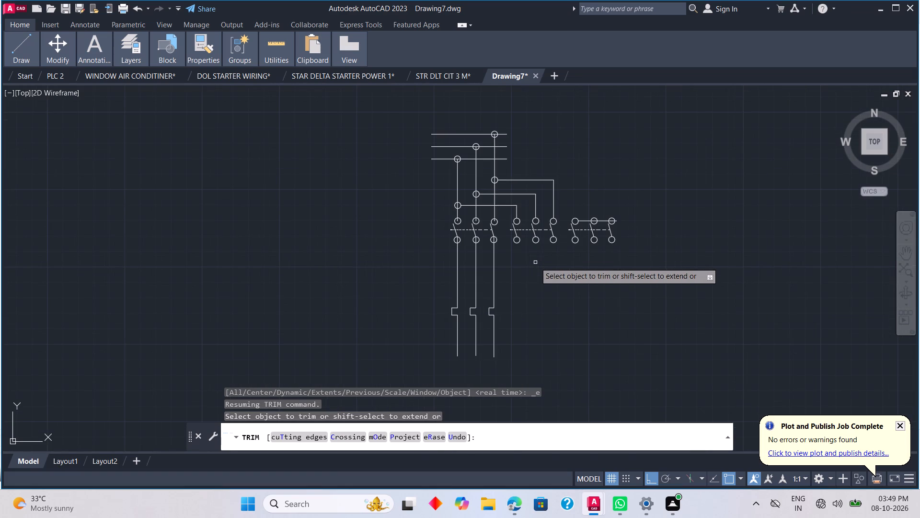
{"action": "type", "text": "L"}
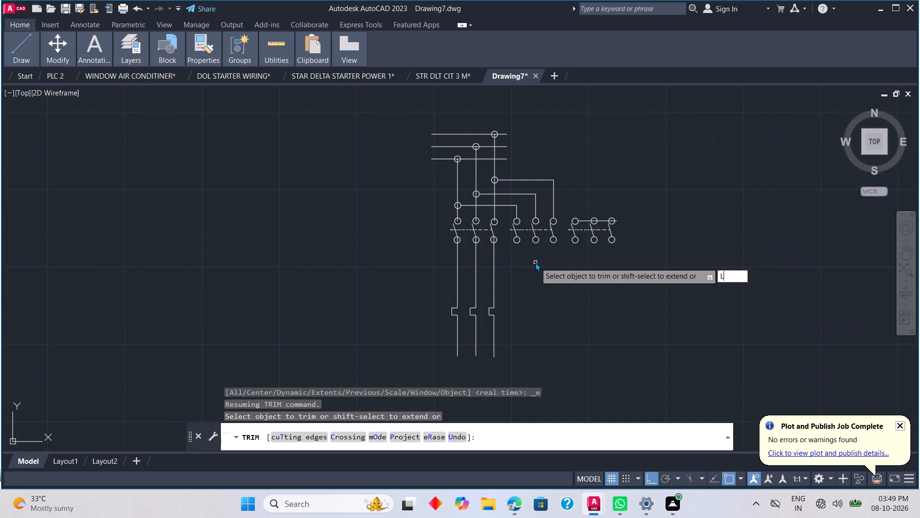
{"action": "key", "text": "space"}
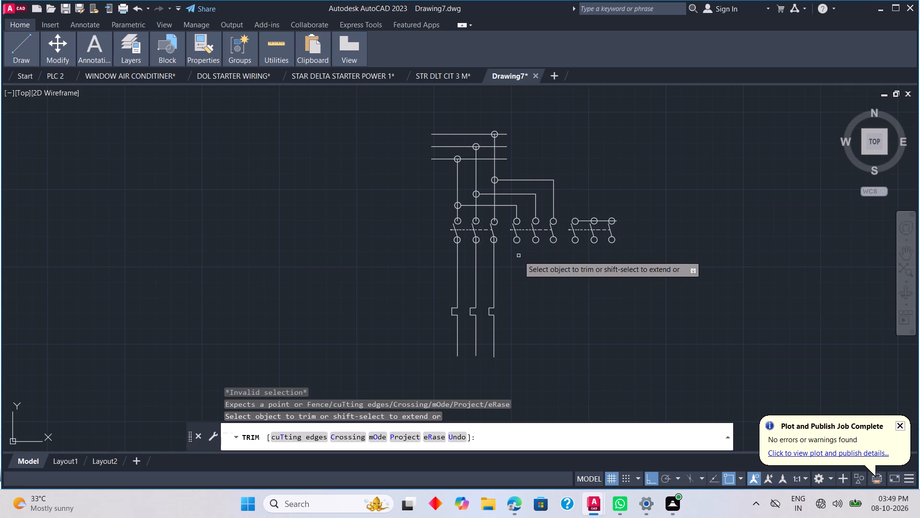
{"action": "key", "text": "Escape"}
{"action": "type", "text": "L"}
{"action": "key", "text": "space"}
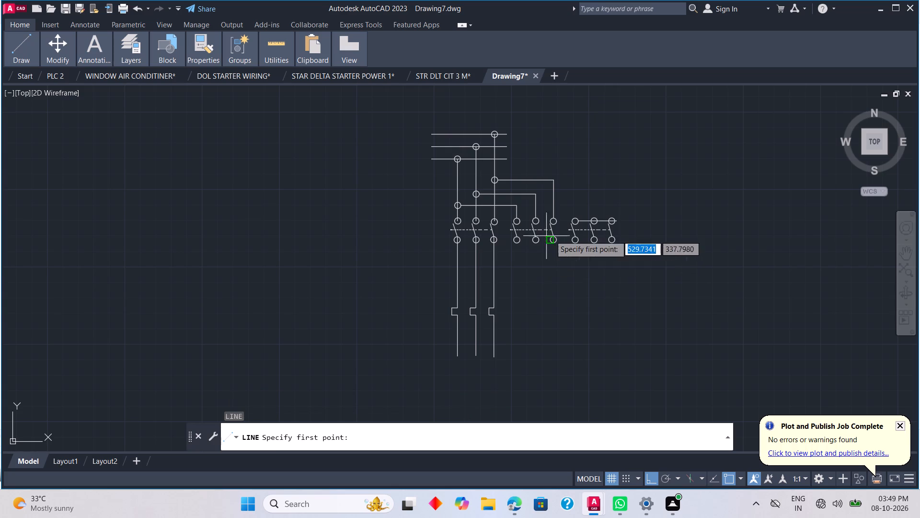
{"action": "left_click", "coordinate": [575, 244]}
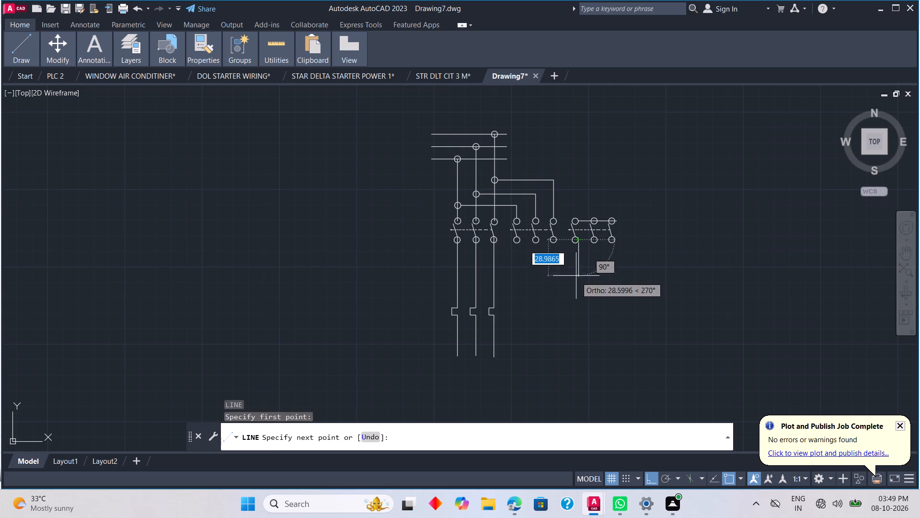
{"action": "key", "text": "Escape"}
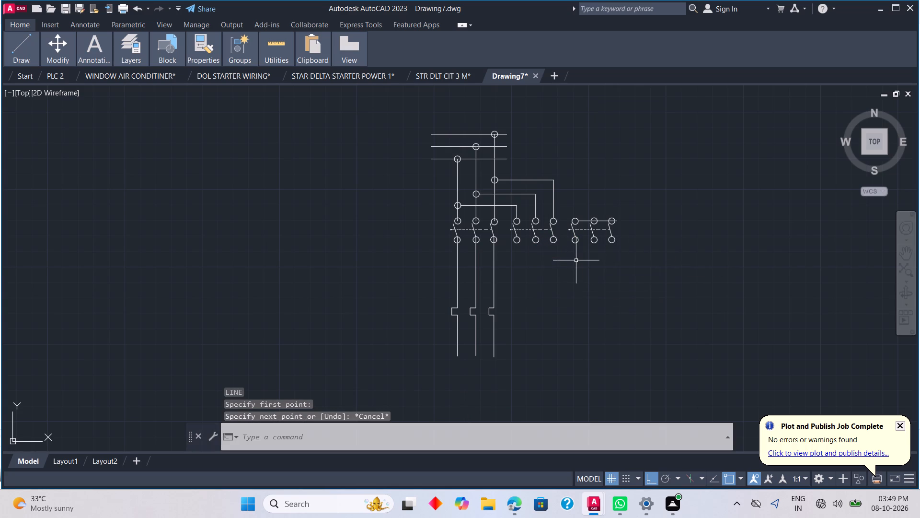
Draw a vertical line from the bottom of the third contact set's first lower terminal circle down to about the level of the main lines' lower ends.
{"action": "scroll", "coordinate": [620, 292], "scroll_direction": "up", "scroll_amount": 4}
{"action": "scroll", "coordinate": [547, 166], "scroll_direction": "down", "scroll_amount": 3}
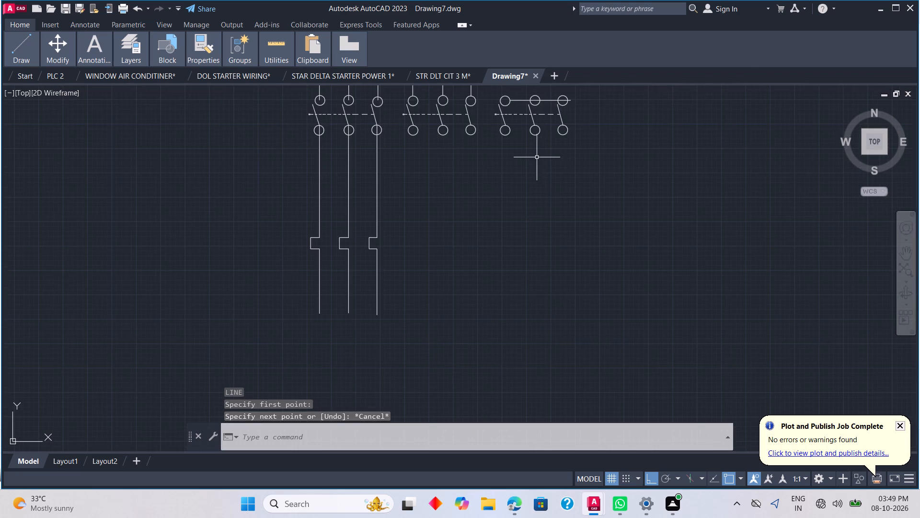
{"action": "middle_click_drag", "start_coordinate": [537, 156], "coordinate": [569, 262]}
{"action": "scroll", "coordinate": [571, 273], "scroll_direction": "up", "scroll_amount": 3}
{"action": "scroll", "coordinate": [565, 270], "scroll_direction": "down", "scroll_amount": 2}
{"action": "middle_click_drag", "start_coordinate": [556, 263], "coordinate": [561, 302]}
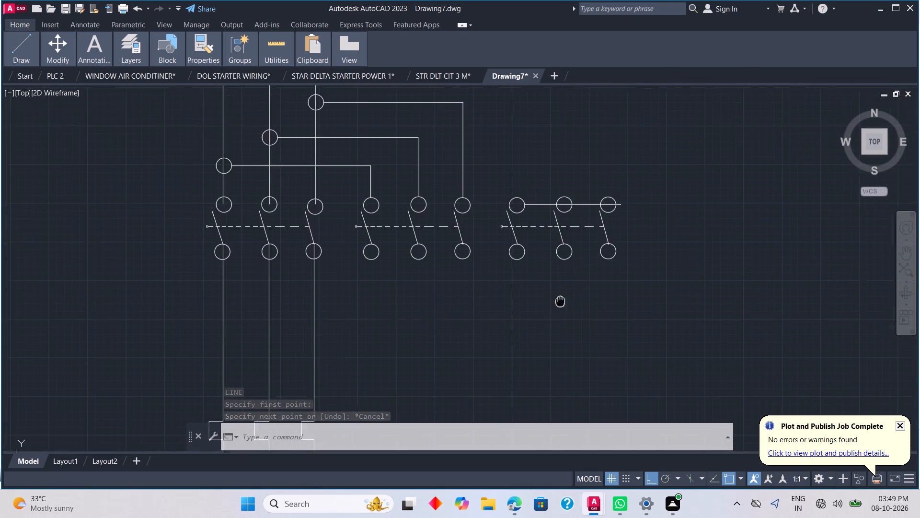
{"action": "middle_click_drag", "start_coordinate": [561, 302], "coordinate": [565, 310]}
{"action": "scroll", "coordinate": [565, 294], "scroll_direction": "up", "scroll_amount": 2}
{"action": "key", "text": "space"}
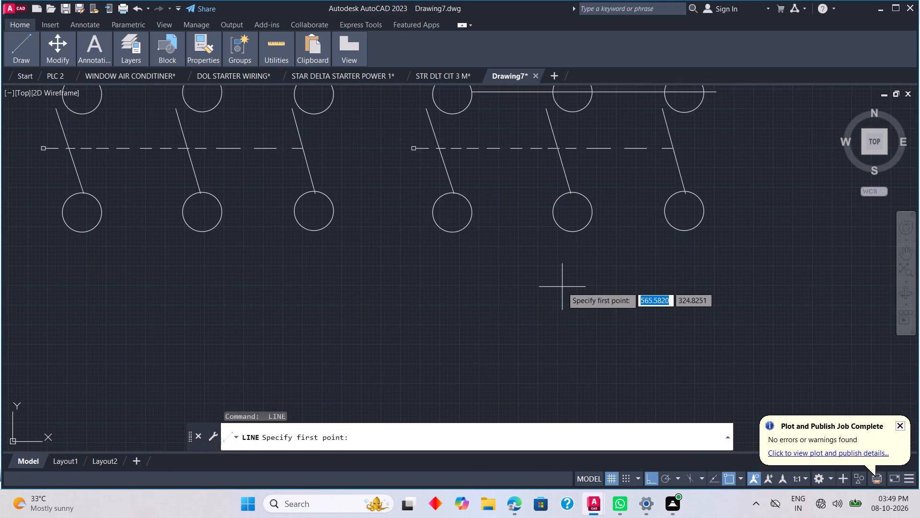
{"action": "left_click", "coordinate": [451, 236]}
{"action": "scroll", "coordinate": [441, 391], "scroll_direction": "down", "scroll_amount": 4}
{"action": "middle_click_drag", "start_coordinate": [446, 381], "coordinate": [426, 370]}
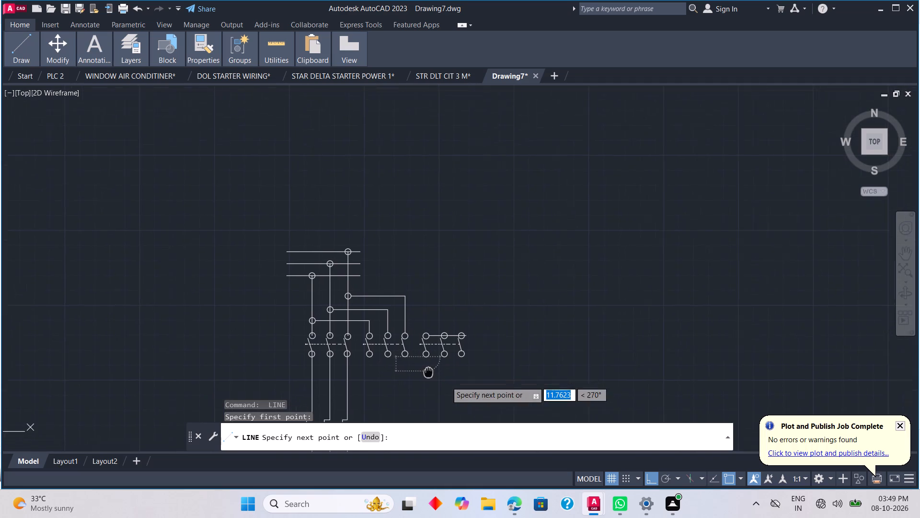
{"action": "middle_click_drag", "start_coordinate": [426, 370], "coordinate": [414, 360]}
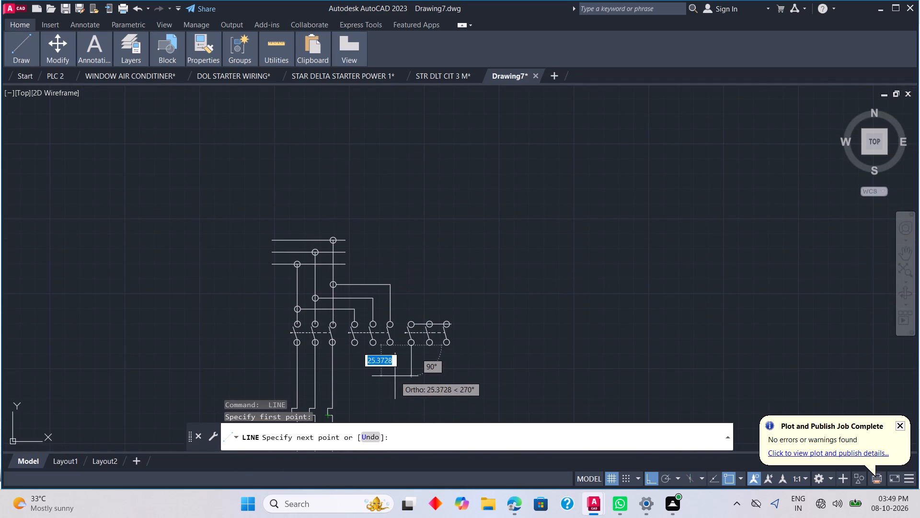
{"action": "middle_click_drag", "start_coordinate": [454, 370], "coordinate": [450, 329]}
{"action": "scroll", "coordinate": [454, 370], "scroll_direction": "down", "scroll_amount": 1}
{"action": "middle_click", "coordinate": [450, 329]}
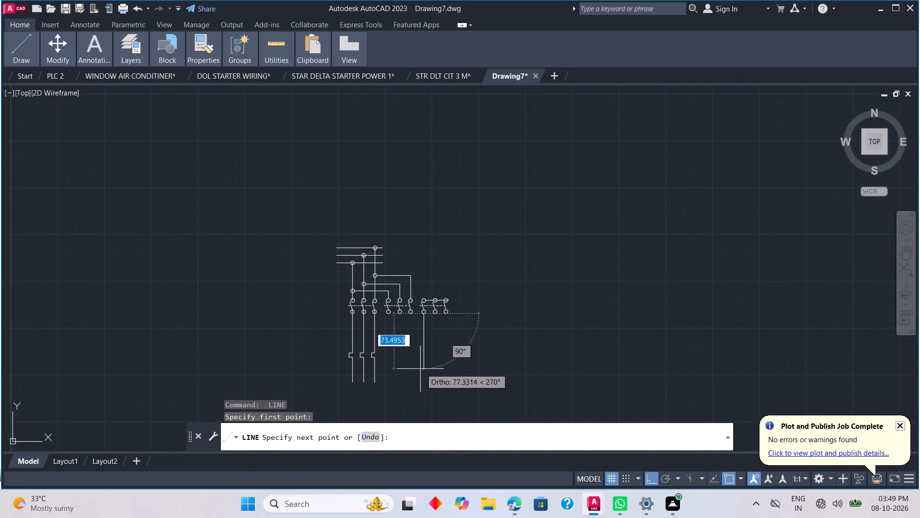
{"action": "scroll", "coordinate": [422, 364], "scroll_direction": "up", "scroll_amount": 1}
{"action": "left_click", "coordinate": [417, 397]}
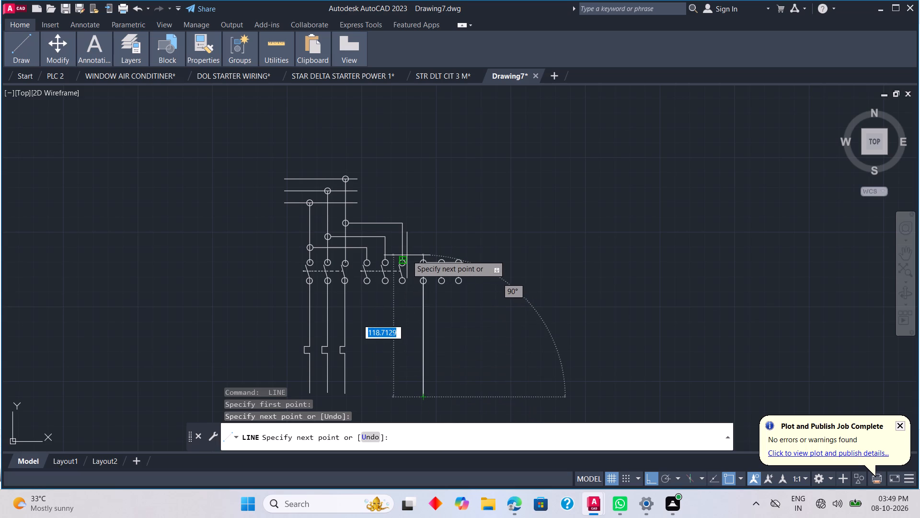
Draw a vertical line from the bottom of the third contact set's second lower terminal circle down to about the first line's lower end.
{"action": "key", "text": "Escape"}
{"action": "key", "text": "space"}
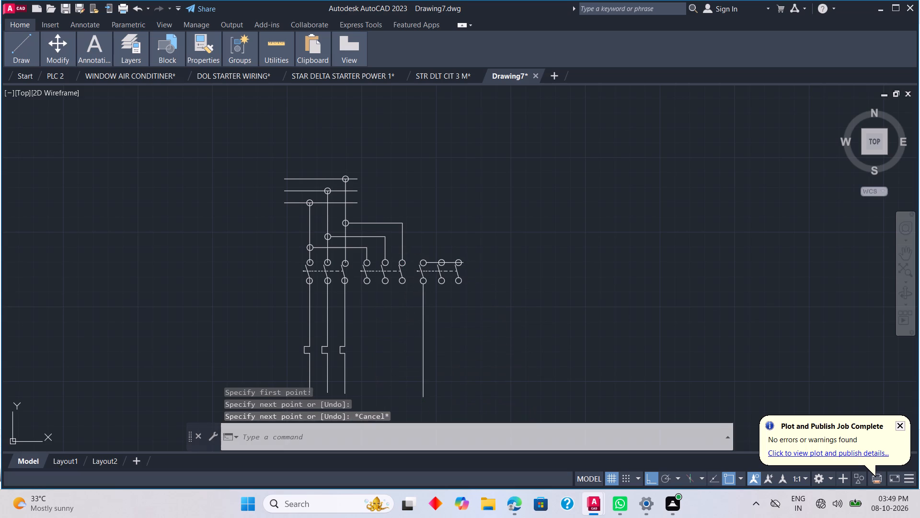
{"action": "scroll", "coordinate": [452, 303], "scroll_direction": "up", "scroll_amount": 1}
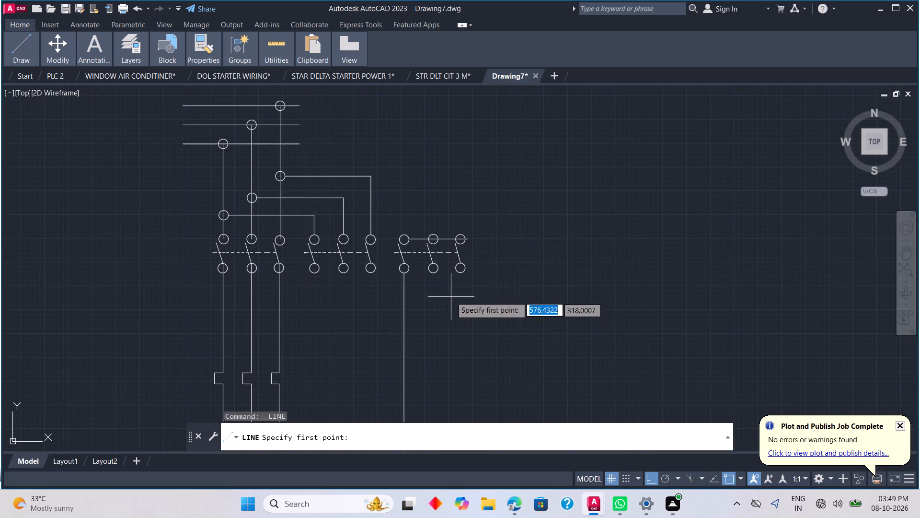
{"action": "scroll", "coordinate": [433, 277], "scroll_direction": "up", "scroll_amount": 2}
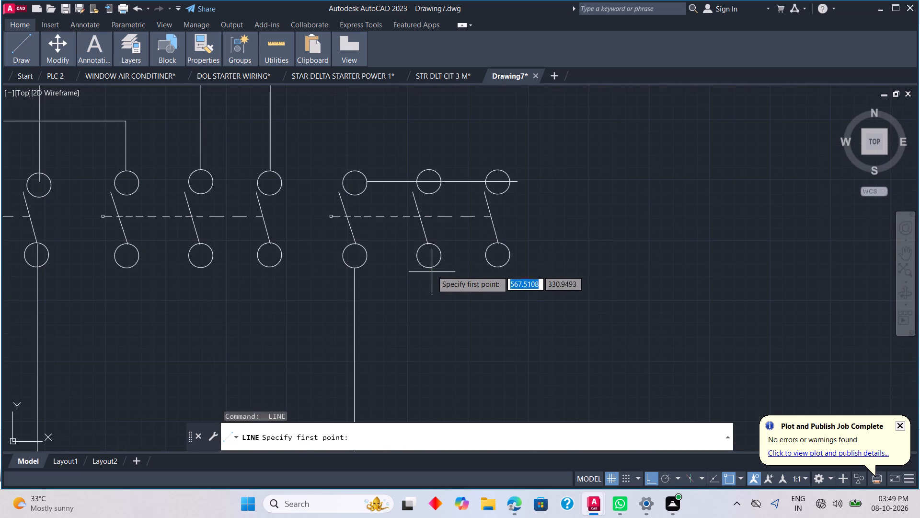
{"action": "left_click", "coordinate": [429, 269]}
{"action": "scroll", "coordinate": [444, 353], "scroll_direction": "down", "scroll_amount": 4}
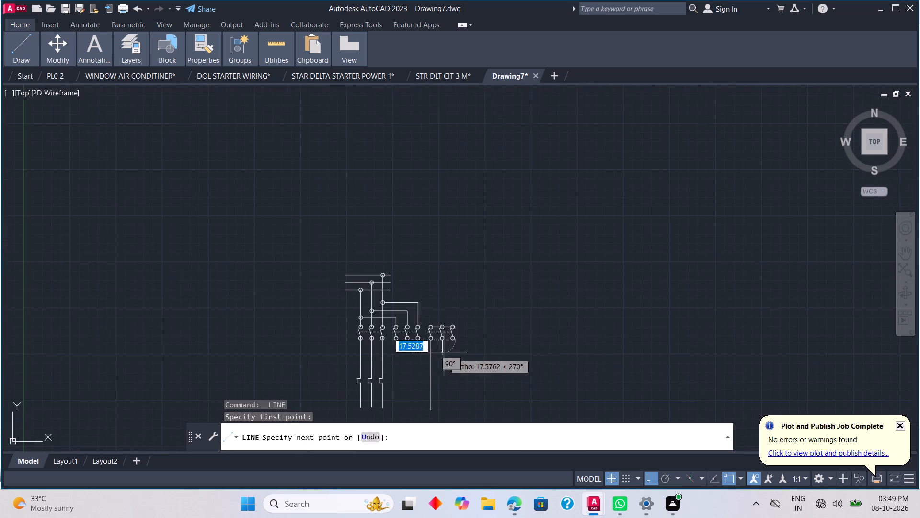
{"action": "scroll", "coordinate": [454, 365], "scroll_direction": "down", "scroll_amount": 1}
{"action": "left_click", "coordinate": [453, 395]}
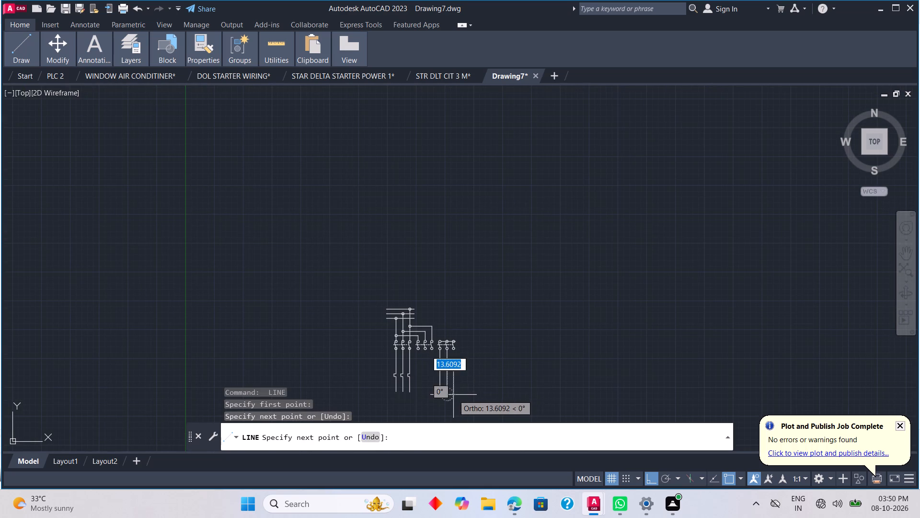
{"action": "key", "text": "Escape"}
{"action": "key", "text": "Escape"}
Draw a vertical line from the bottom of the third contact set's third lower terminal circle down to about the neighbouring lines' lower ends.
{"action": "key", "text": "space"}
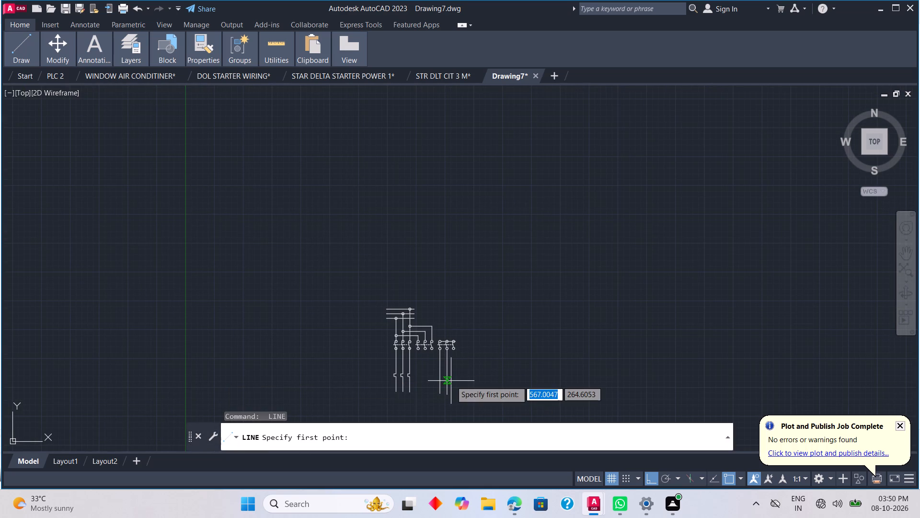
{"action": "scroll", "coordinate": [451, 381], "scroll_direction": "up", "scroll_amount": 3}
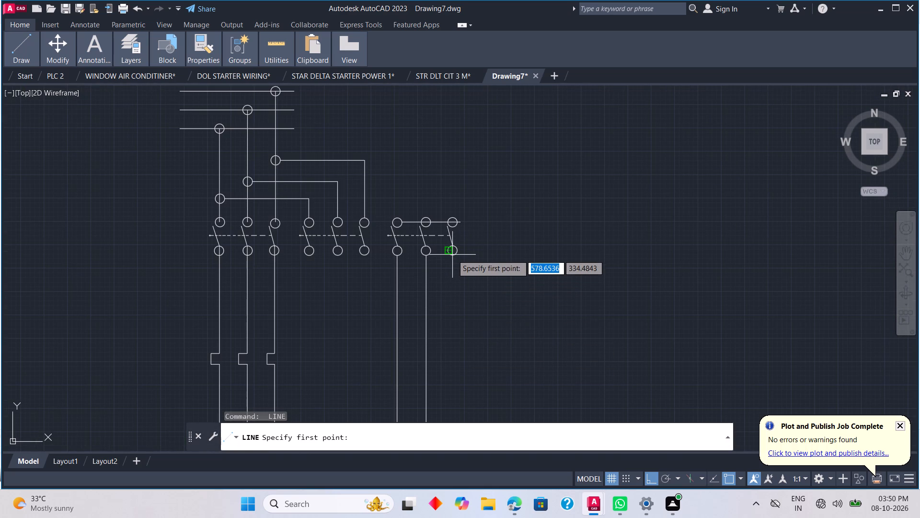
{"action": "scroll", "coordinate": [452, 254], "scroll_direction": "up", "scroll_amount": 2}
{"action": "left_click", "coordinate": [448, 259]}
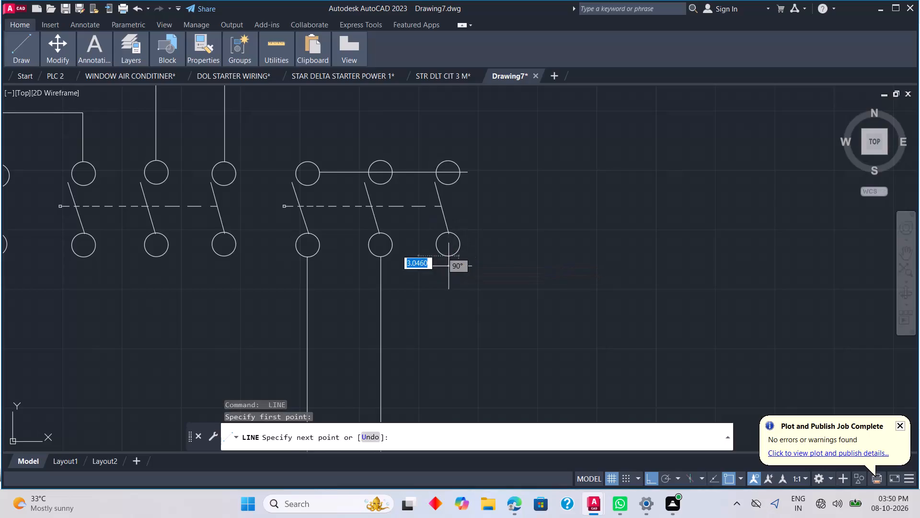
{"action": "scroll", "coordinate": [458, 391], "scroll_direction": "down", "scroll_amount": 3}
{"action": "scroll", "coordinate": [474, 386], "scroll_direction": "up", "scroll_amount": 2}
{"action": "scroll", "coordinate": [487, 361], "scroll_direction": "down", "scroll_amount": 1}
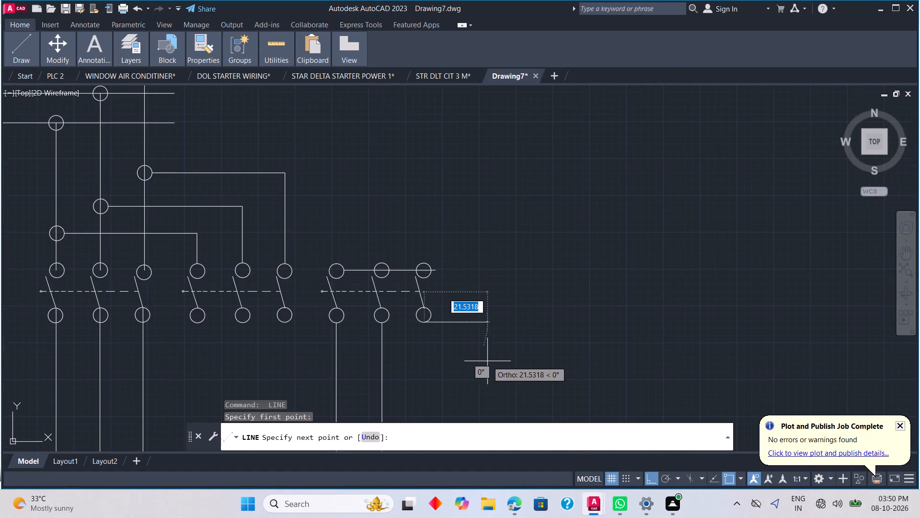
{"action": "middle_click_drag", "start_coordinate": [475, 362], "coordinate": [471, 355]}
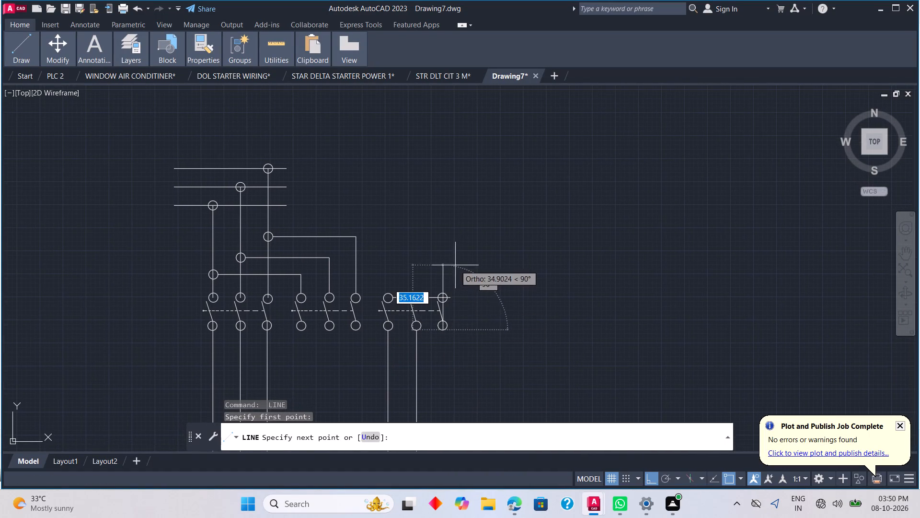
{"action": "scroll", "coordinate": [465, 358], "scroll_direction": "down", "scroll_amount": 1}
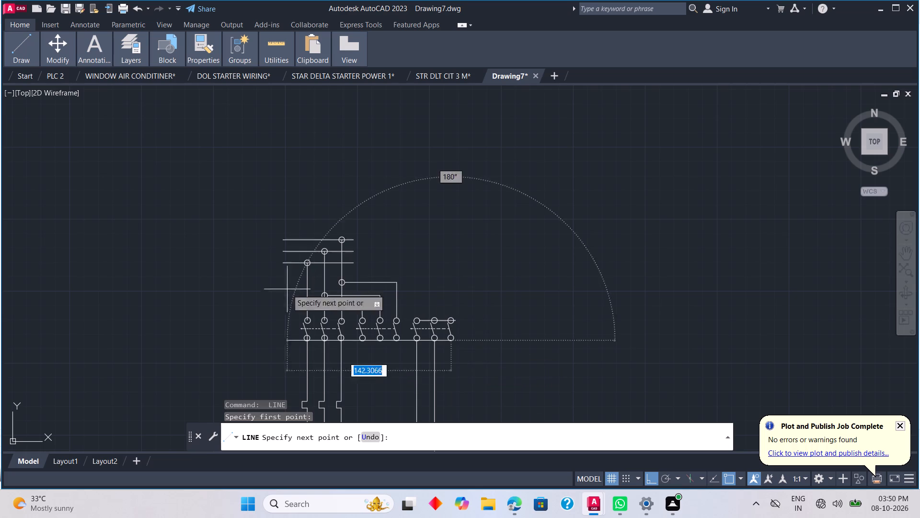
{"action": "middle_click_drag", "start_coordinate": [511, 386], "coordinate": [528, 229]}
{"action": "middle_click", "coordinate": [528, 224]}
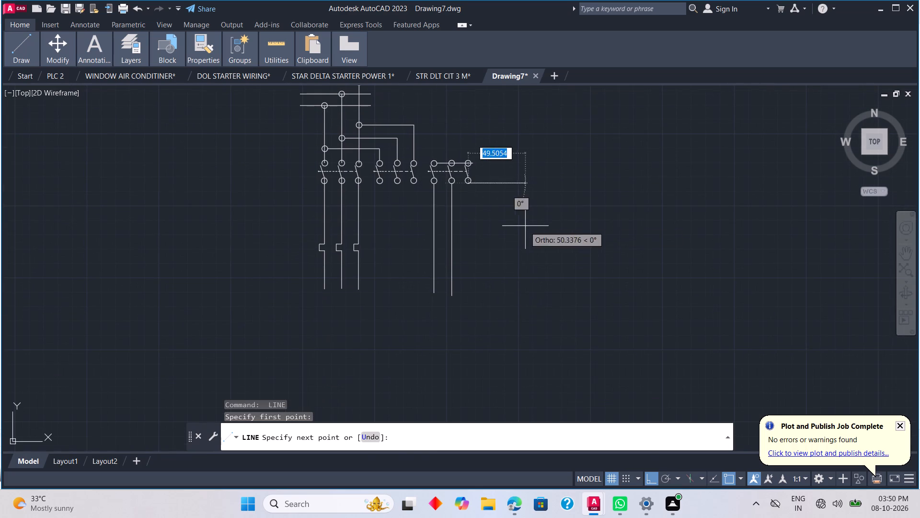
{"action": "left_click", "coordinate": [484, 292]}
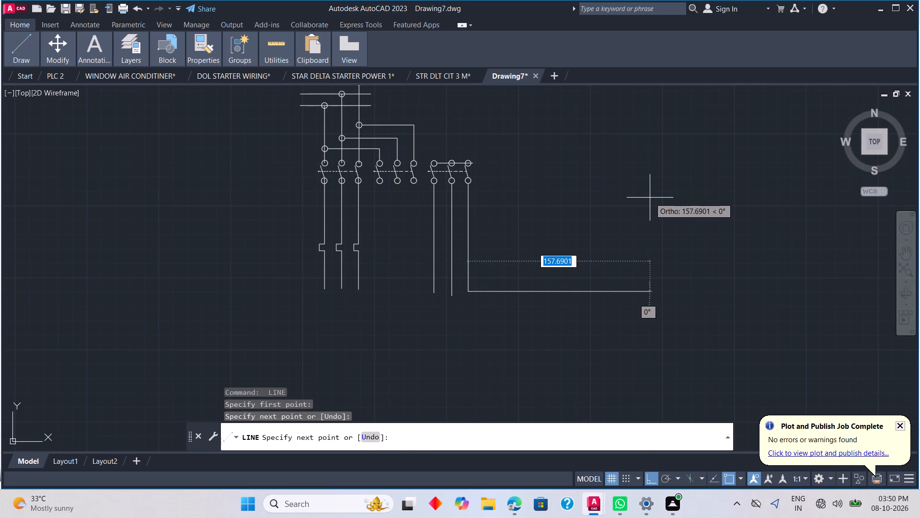
{"action": "key", "text": "Escape"}
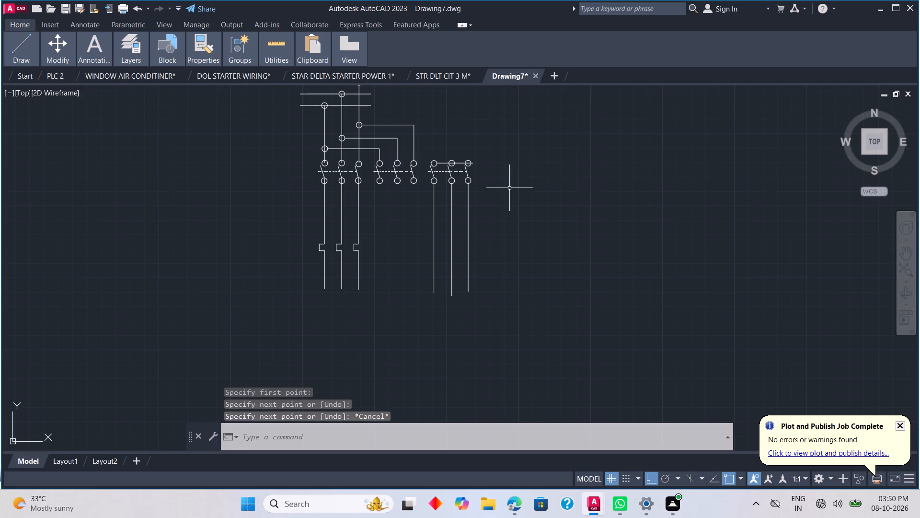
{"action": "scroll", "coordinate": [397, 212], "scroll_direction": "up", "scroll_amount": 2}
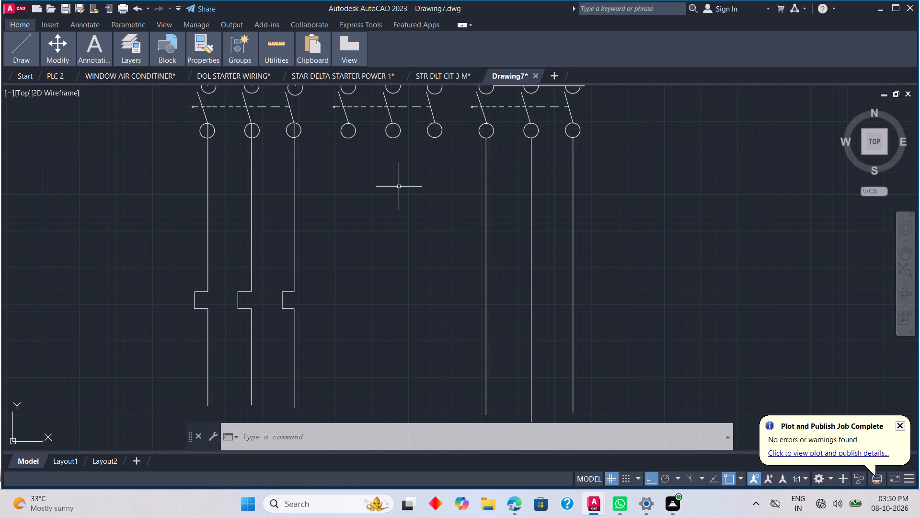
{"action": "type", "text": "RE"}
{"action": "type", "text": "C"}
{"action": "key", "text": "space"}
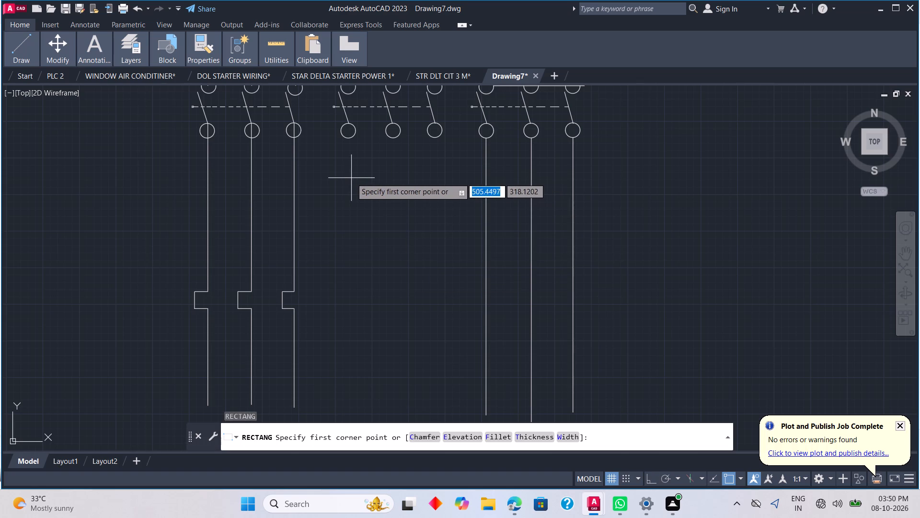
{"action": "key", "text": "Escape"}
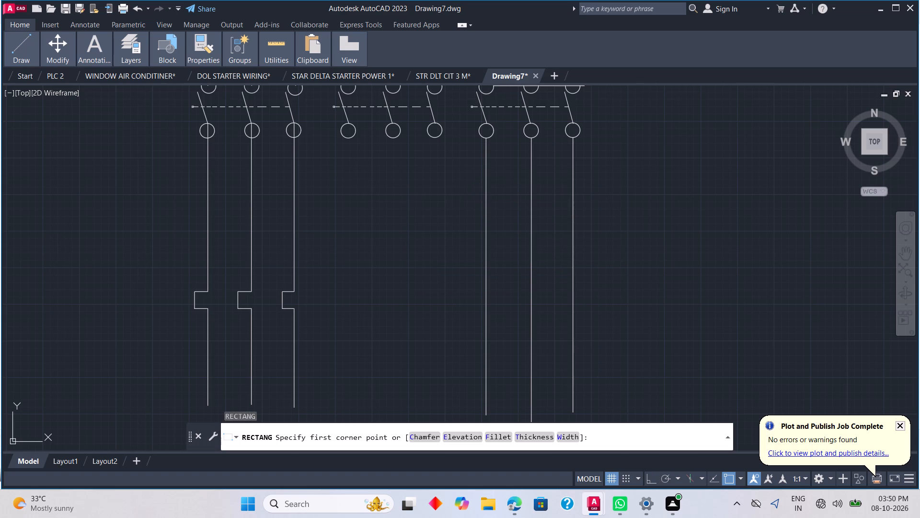
Draw vertical lines about 20 units long down from the middle contact set's first and second lower terminal circles.
{"action": "type", "text": "L"}
{"action": "key", "text": "space"}
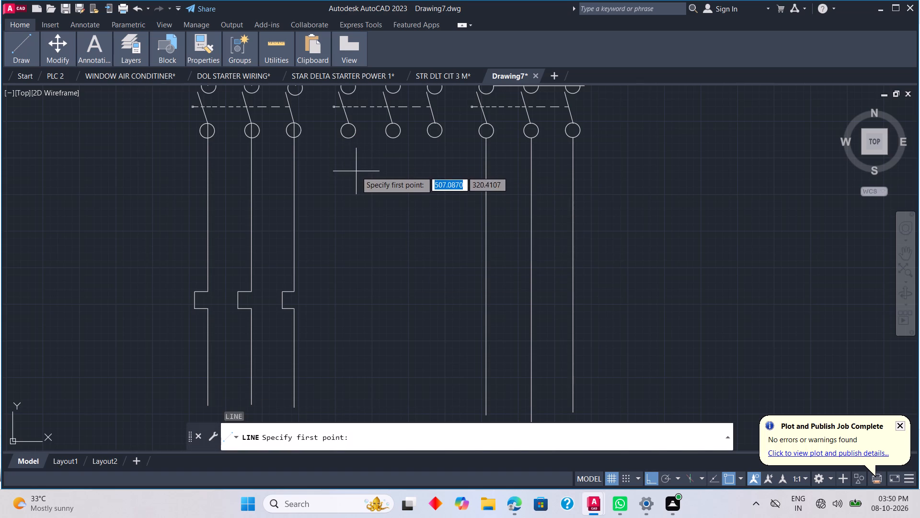
{"action": "scroll", "coordinate": [345, 143], "scroll_direction": "up", "scroll_amount": 1}
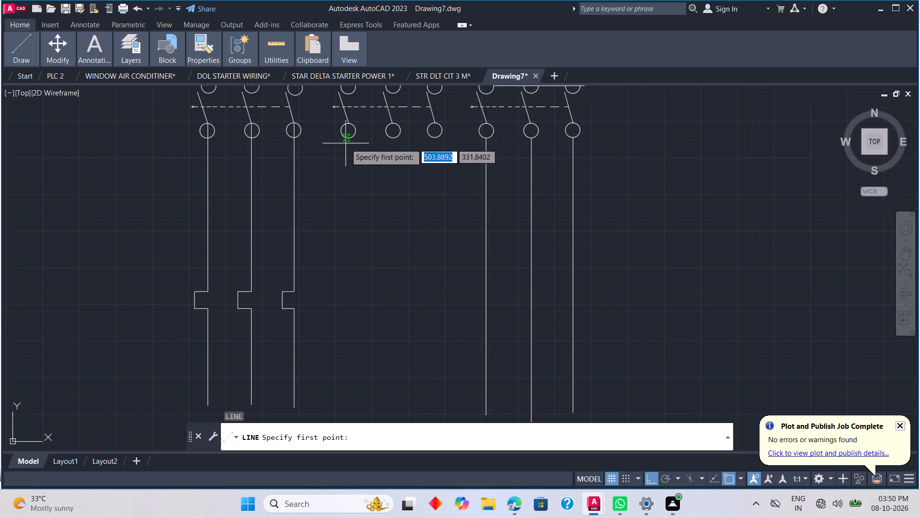
{"action": "scroll", "coordinate": [345, 143], "scroll_direction": "up", "scroll_amount": 1}
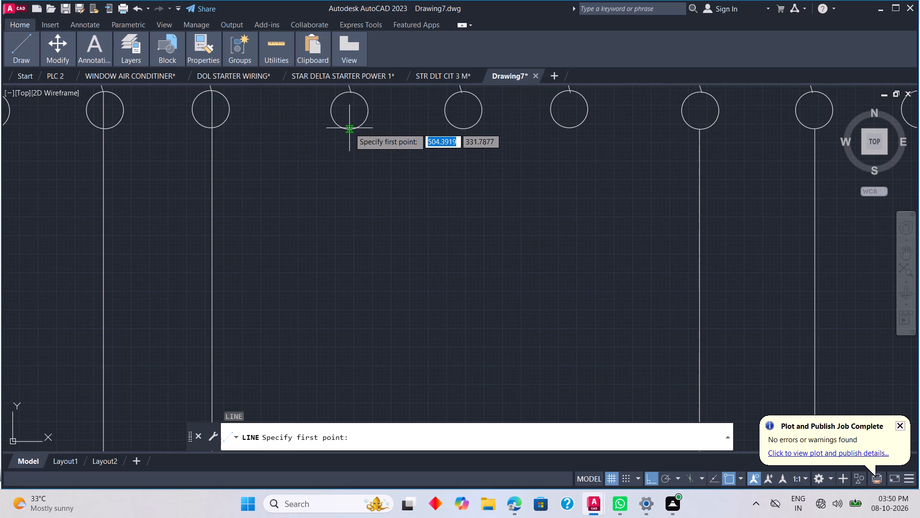
{"action": "left_click", "coordinate": [349, 128]}
{"action": "scroll", "coordinate": [376, 145], "scroll_direction": "down", "scroll_amount": 3}
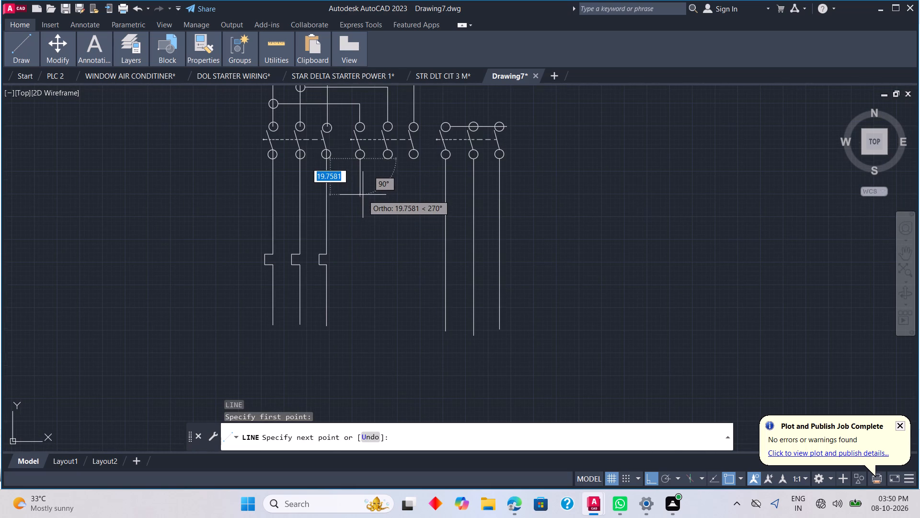
{"action": "left_click", "coordinate": [363, 194]}
{"action": "key", "text": "Escape"}
{"action": "scroll", "coordinate": [391, 176], "scroll_direction": "up", "scroll_amount": 1}
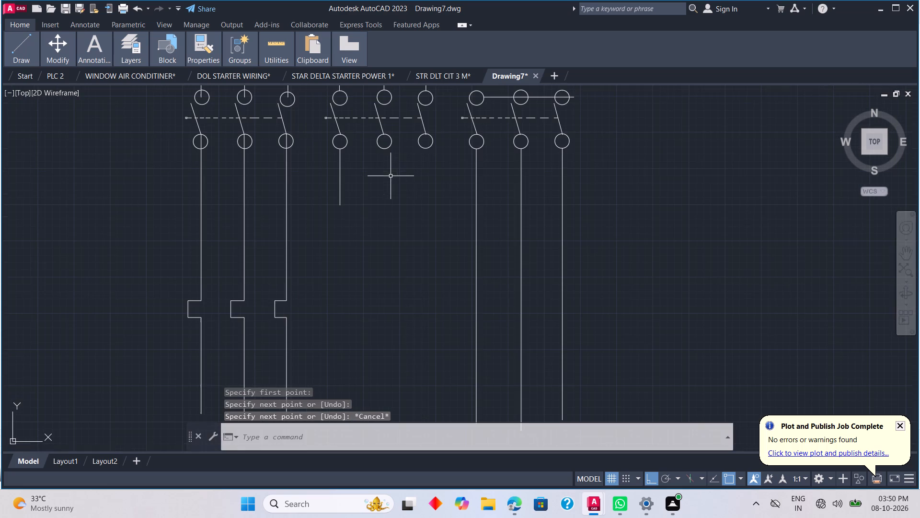
{"action": "key", "text": "space"}
{"action": "left_click", "coordinate": [386, 150]}
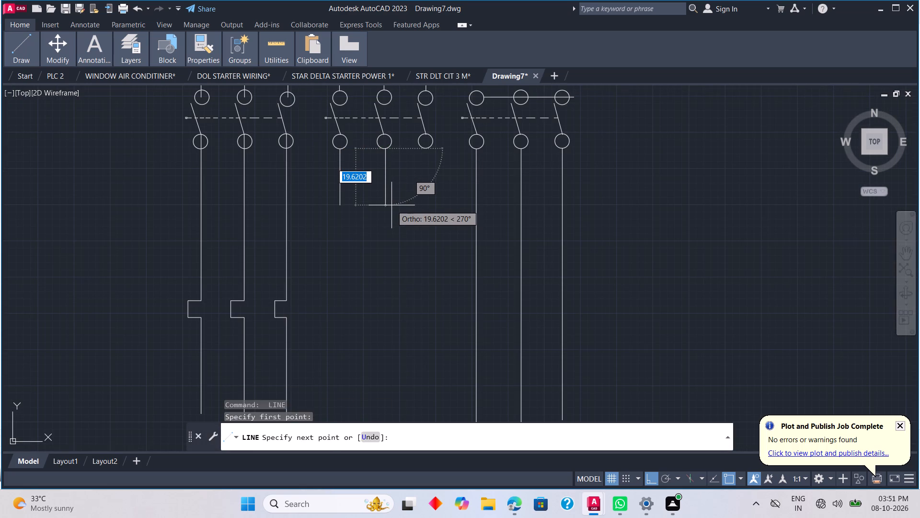
{"action": "left_click", "coordinate": [391, 207]}
{"action": "key", "text": "space"}
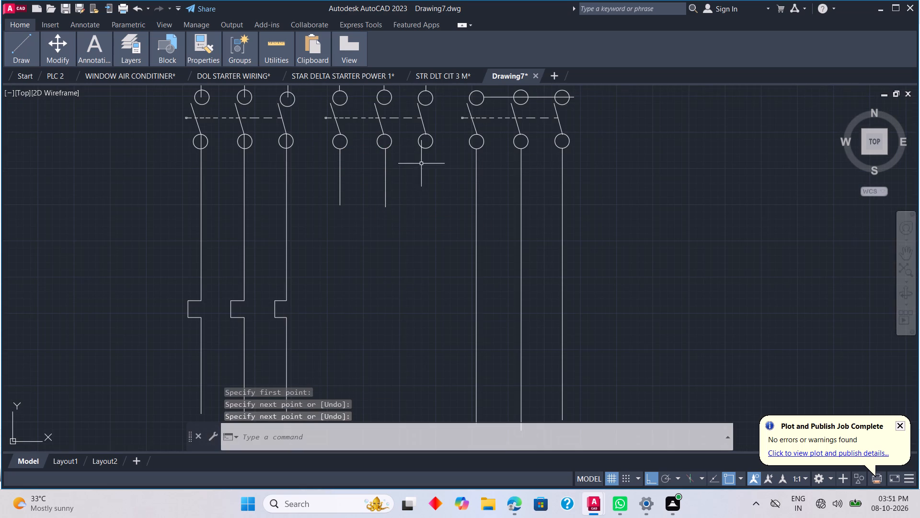
Draw a line about 19 units down from the middle set's third lower terminal, continuing horizontally about 32 units across the other two terminal lines.
{"action": "key", "text": "space"}
{"action": "left_click", "coordinate": [425, 151]}
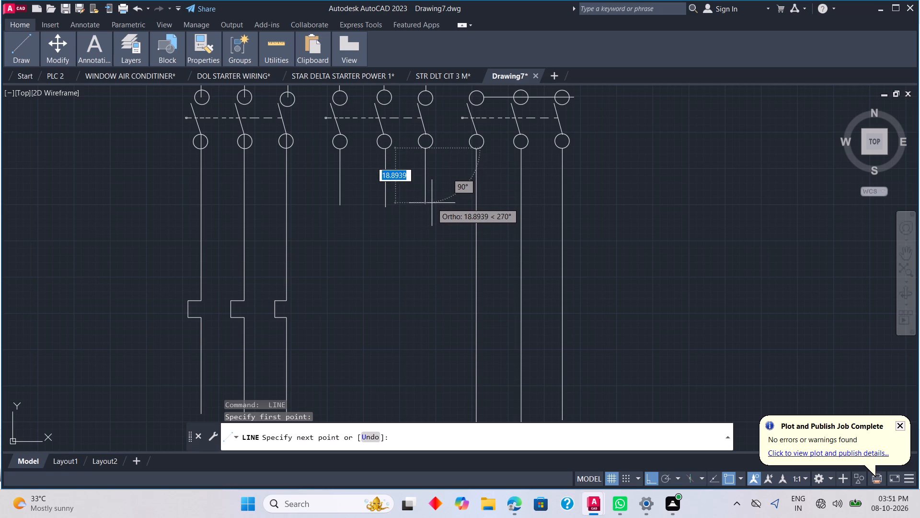
{"action": "left_click", "coordinate": [432, 203]}
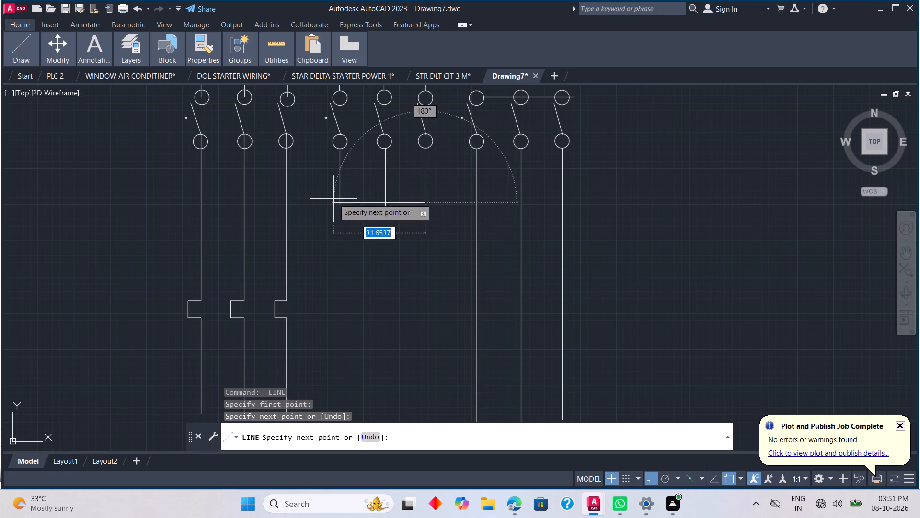
{"action": "left_click", "coordinate": [332, 199]}
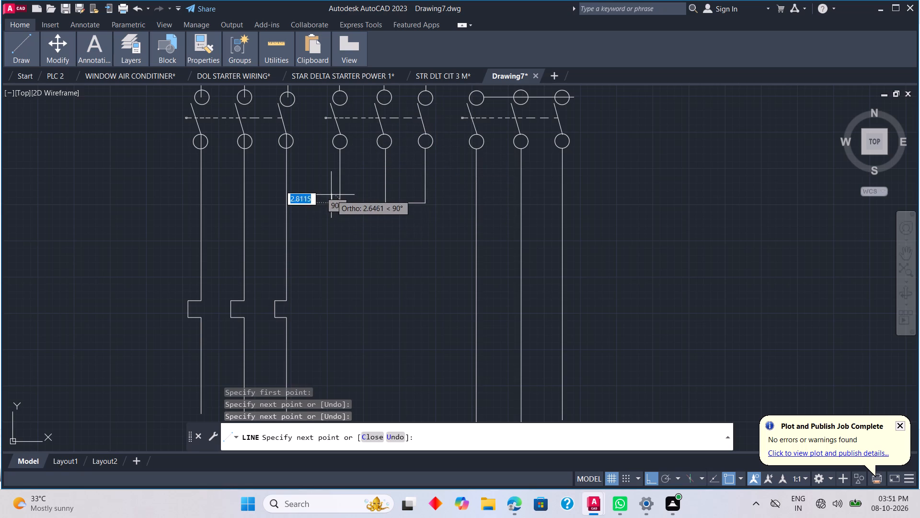
{"action": "key", "text": "Escape"}
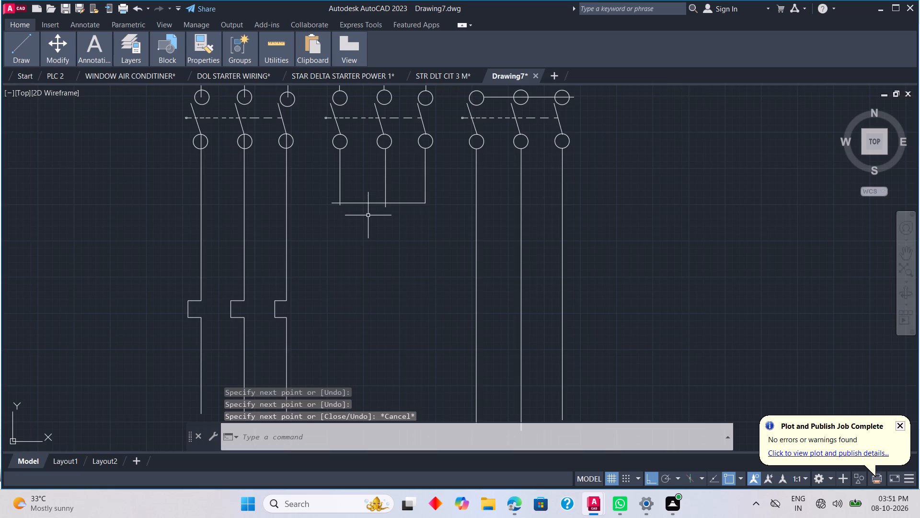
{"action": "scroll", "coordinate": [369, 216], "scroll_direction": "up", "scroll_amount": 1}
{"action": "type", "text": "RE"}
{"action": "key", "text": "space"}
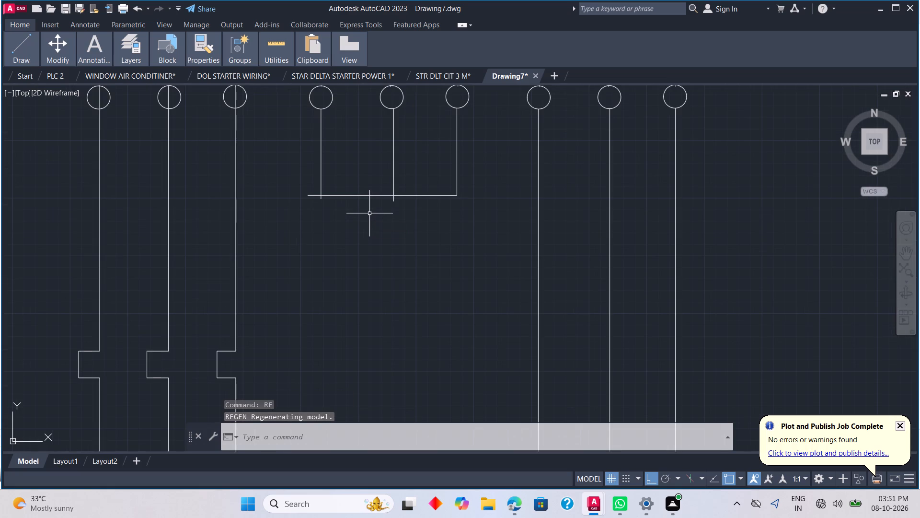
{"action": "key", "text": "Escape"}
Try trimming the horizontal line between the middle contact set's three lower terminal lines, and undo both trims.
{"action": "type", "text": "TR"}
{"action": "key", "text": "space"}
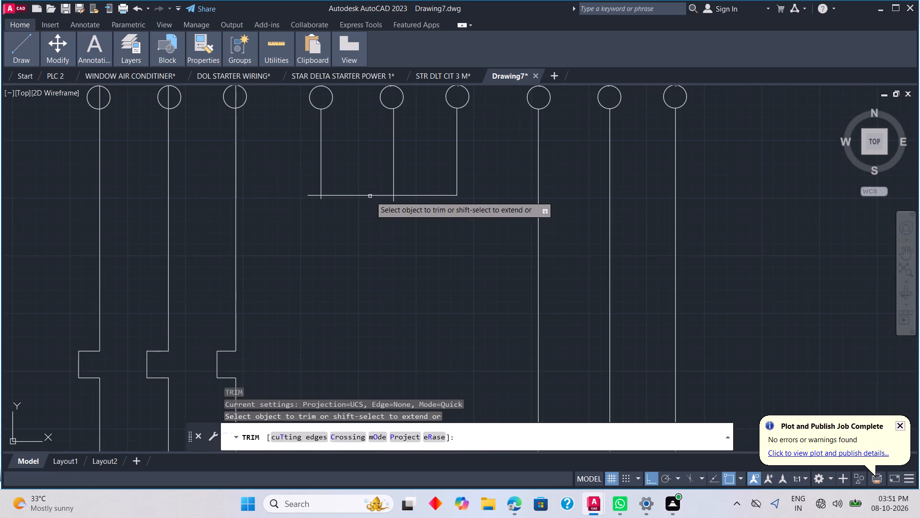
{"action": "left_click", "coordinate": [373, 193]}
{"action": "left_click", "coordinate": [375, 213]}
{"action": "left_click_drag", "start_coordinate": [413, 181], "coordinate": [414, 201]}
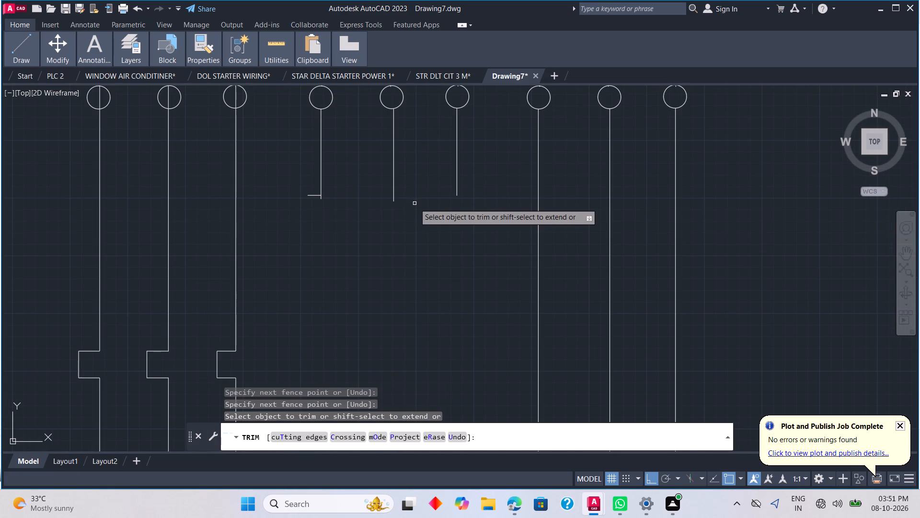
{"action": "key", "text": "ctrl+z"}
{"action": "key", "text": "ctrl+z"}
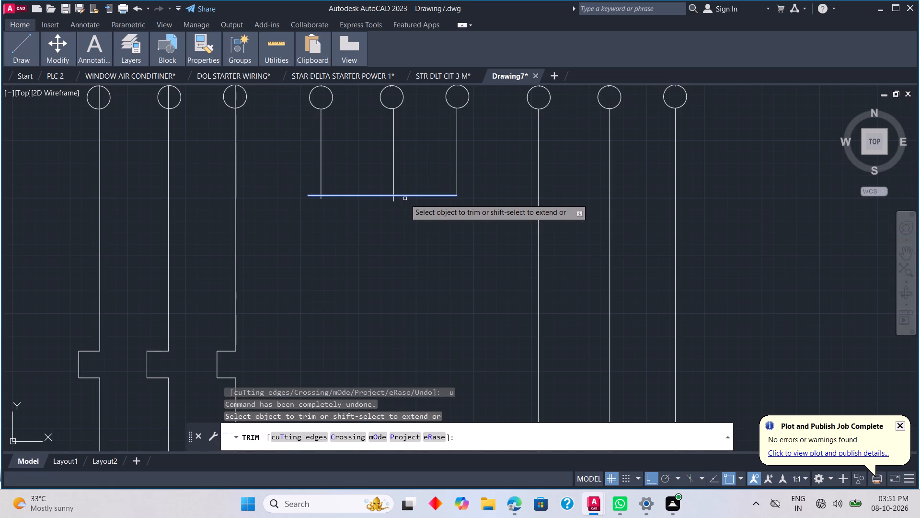
Trim the stubs of the middle contact set's second and first terminal lines that extend below the horizontal line.
{"action": "scroll", "coordinate": [396, 201], "scroll_direction": "up", "scroll_amount": 2}
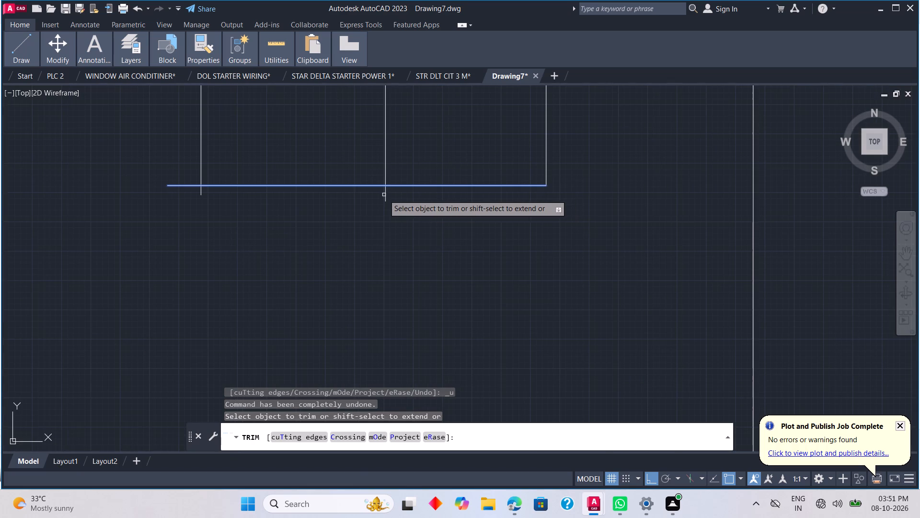
{"action": "left_click", "coordinate": [384, 195]}
{"action": "left_click", "coordinate": [200, 193]}
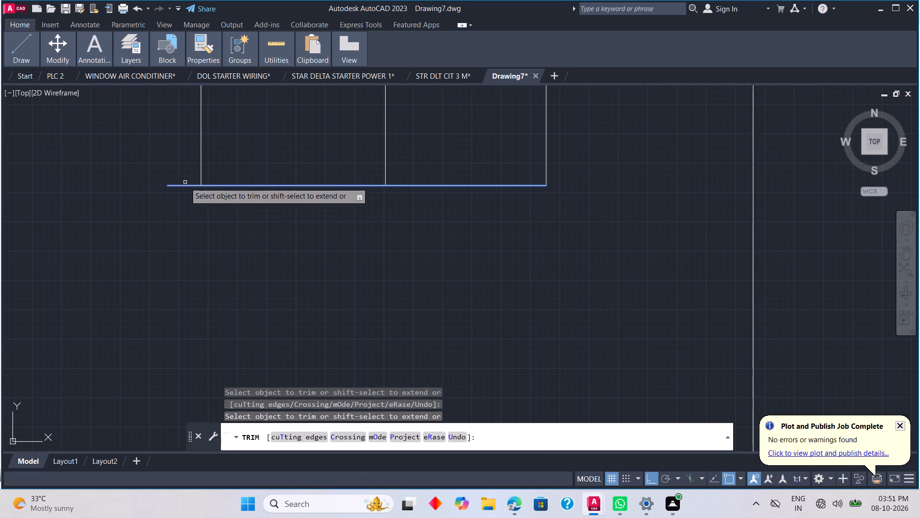
Trim away the horizontal line segments joining the middle contact set's three lower terminal lines, including the overhang beyond the first line.
{"action": "left_click_drag", "start_coordinate": [185, 181], "coordinate": [185, 205]}
{"action": "left_click_drag", "start_coordinate": [232, 181], "coordinate": [233, 214]}
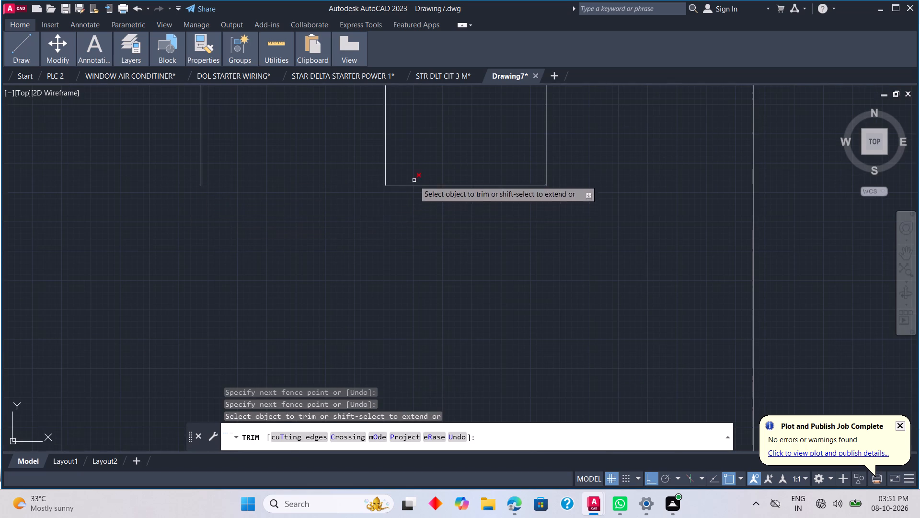
{"action": "left_click_drag", "start_coordinate": [414, 180], "coordinate": [423, 216]}
{"action": "scroll", "coordinate": [437, 204], "scroll_direction": "down", "scroll_amount": 3}
{"action": "key", "text": "Escape"}
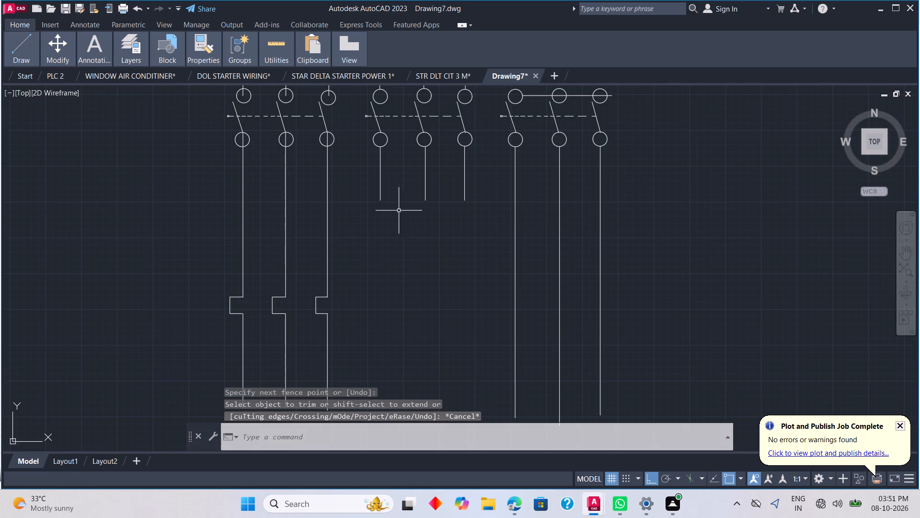
Draw a narrow vertical rectangle about 3.5 by 10 units beneath the middle contact set's first terminal line.
{"action": "key", "text": "r"}
{"action": "key", "text": "e"}
{"action": "type", "text": "C"}
{"action": "key", "text": "space"}
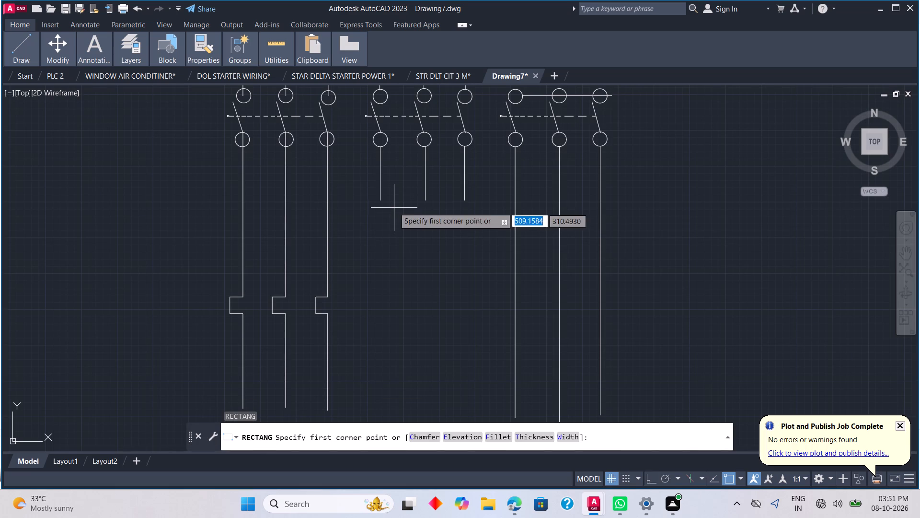
{"action": "scroll", "coordinate": [372, 202], "scroll_direction": "up", "scroll_amount": 2}
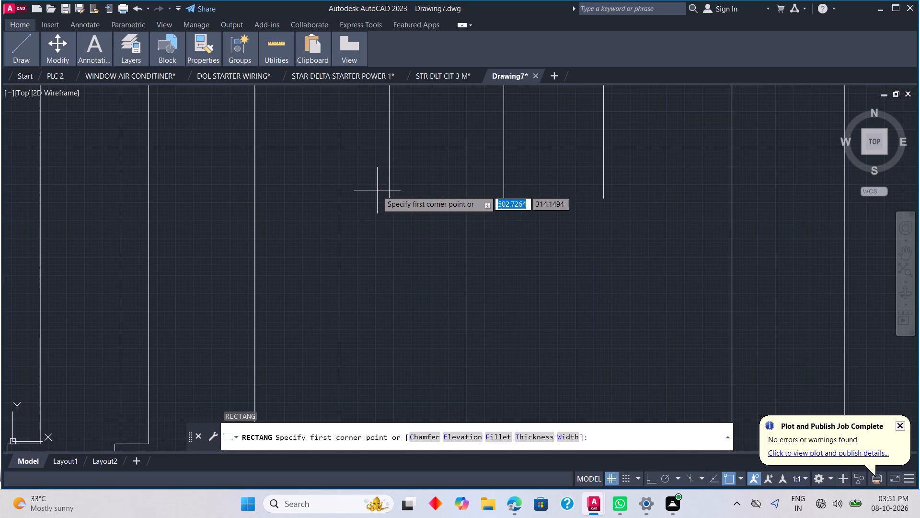
{"action": "left_click", "coordinate": [375, 200]}
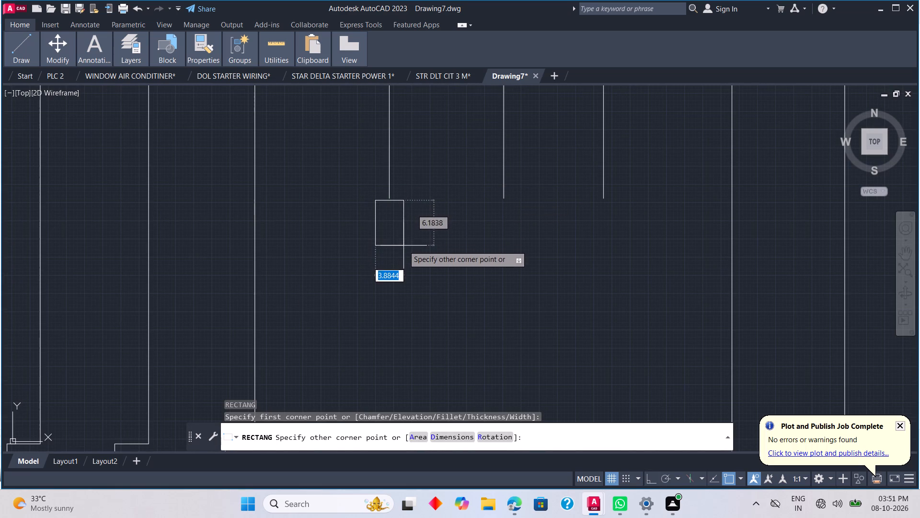
{"action": "left_click", "coordinate": [401, 271]}
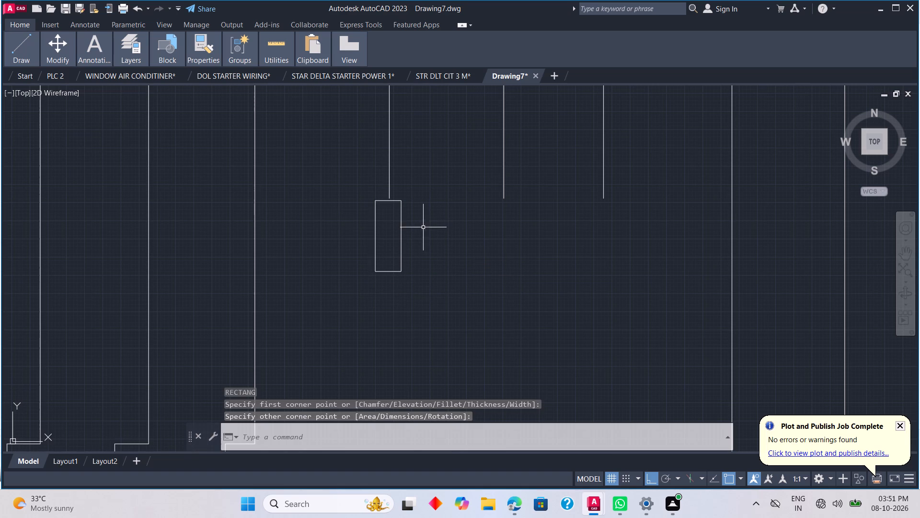
{"action": "key", "text": "Escape"}
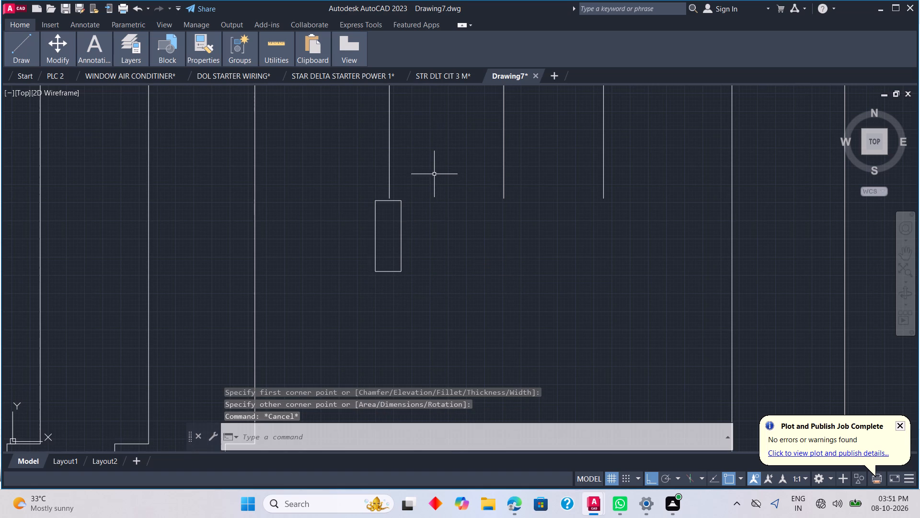
Draw a vertical rectangle about 2.8 by 9.9 units beneath the middle contact set's second terminal line, level with the first rectangle's bottom.
{"action": "key", "text": "r"}
{"action": "key", "text": "e"}
{"action": "key", "text": "c"}
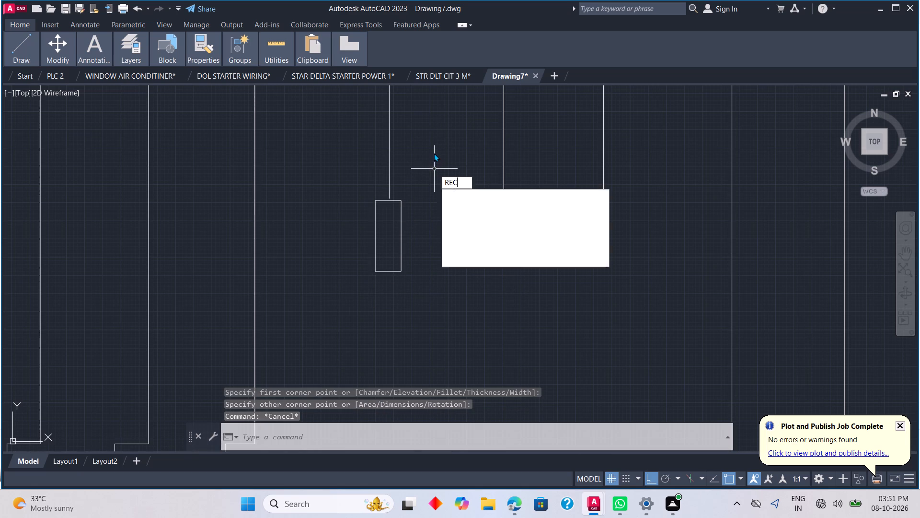
{"action": "key", "text": "space"}
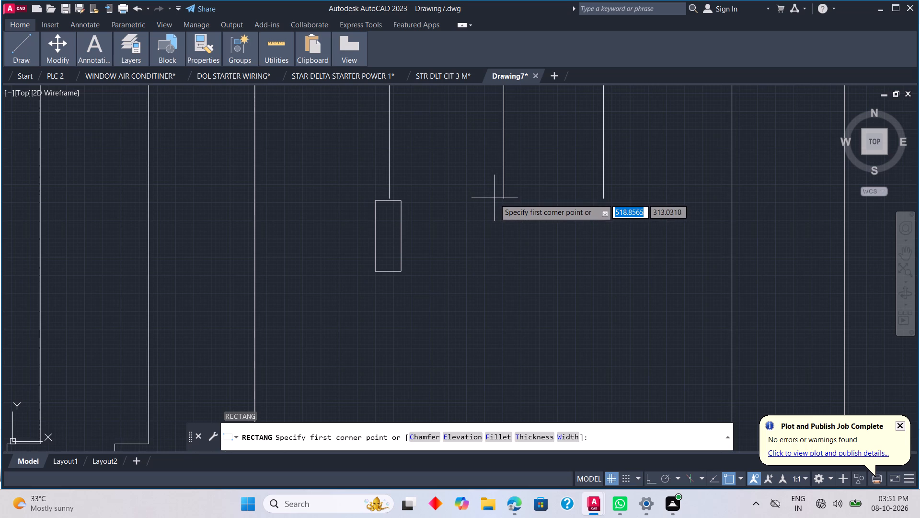
{"action": "left_click", "coordinate": [495, 199]}
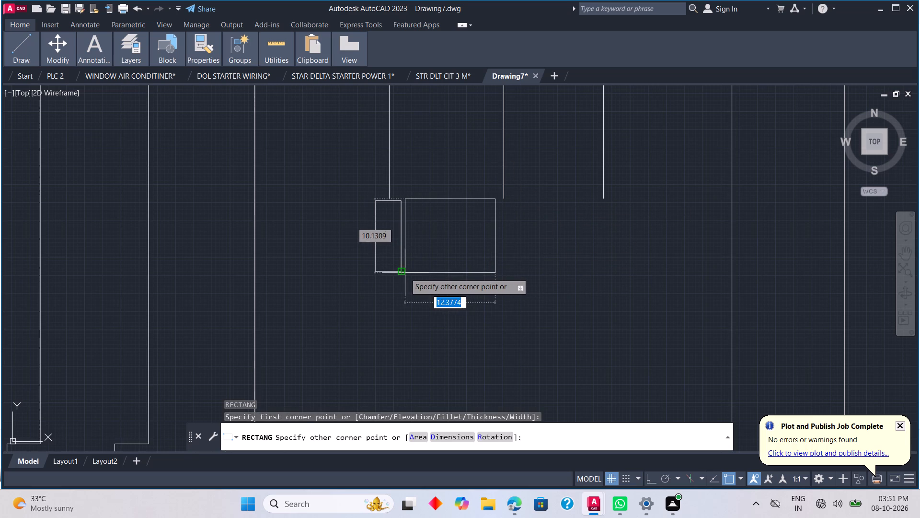
{"action": "left_click", "coordinate": [516, 270]}
Draw a vertical rectangle about 2.8 by 9.9 units beneath the middle contact set's third terminal line, level with the second rectangle's bottom.
{"action": "key", "text": "r"}
{"action": "key", "text": "e"}
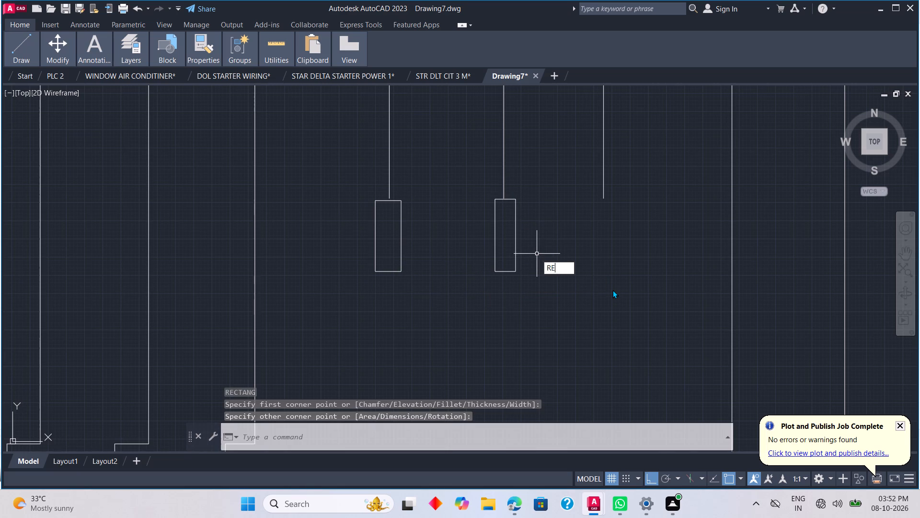
{"action": "key", "text": "c"}
{"action": "key", "text": "space"}
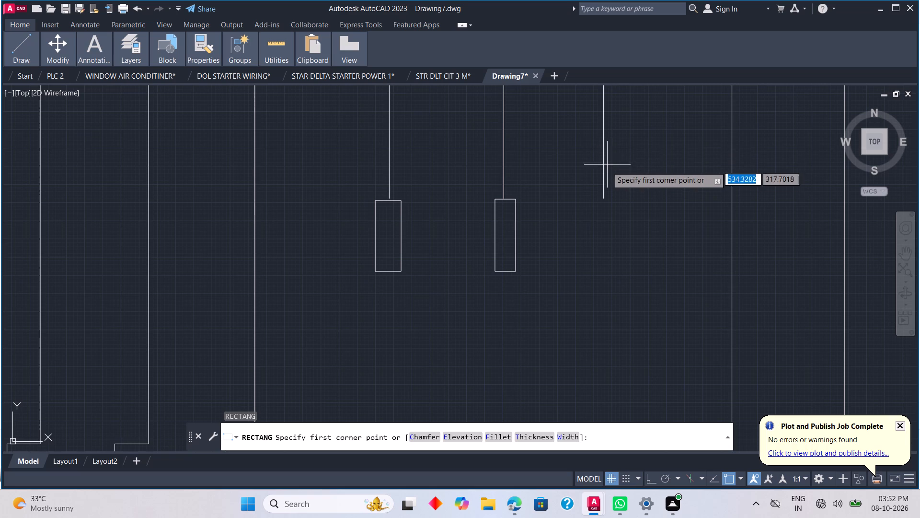
{"action": "left_click", "coordinate": [596, 199]}
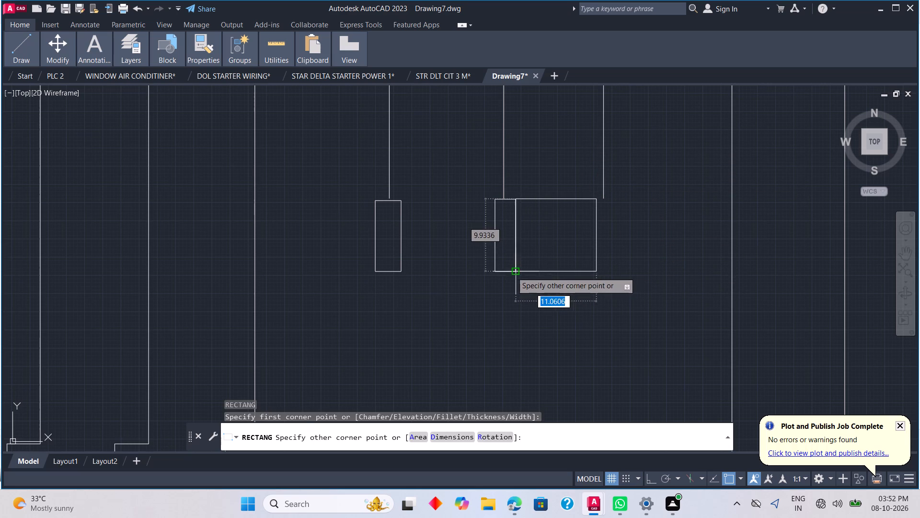
{"action": "left_click", "coordinate": [616, 270]}
With the Line command started, turn off the Insertion object snap and turn on the Center object snap.
{"action": "scroll", "coordinate": [629, 268], "scroll_direction": "down", "scroll_amount": 3}
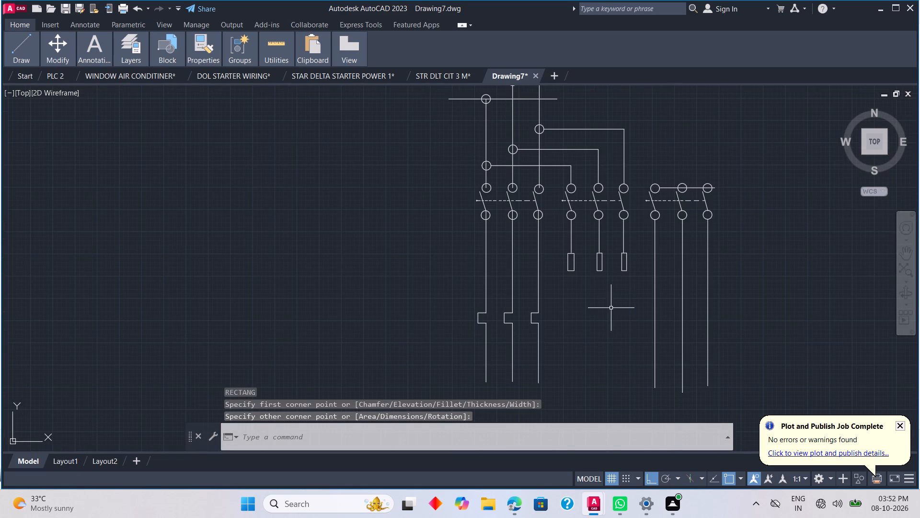
{"action": "middle_click_drag", "start_coordinate": [611, 305], "coordinate": [627, 247]}
{"action": "scroll", "coordinate": [626, 241], "scroll_direction": "up", "scroll_amount": 1}
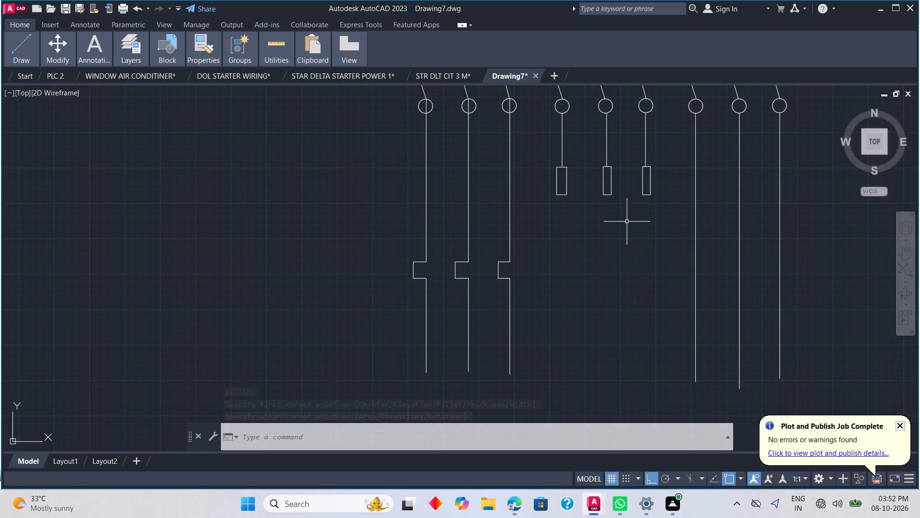
{"action": "scroll", "coordinate": [625, 219], "scroll_direction": "up", "scroll_amount": 1}
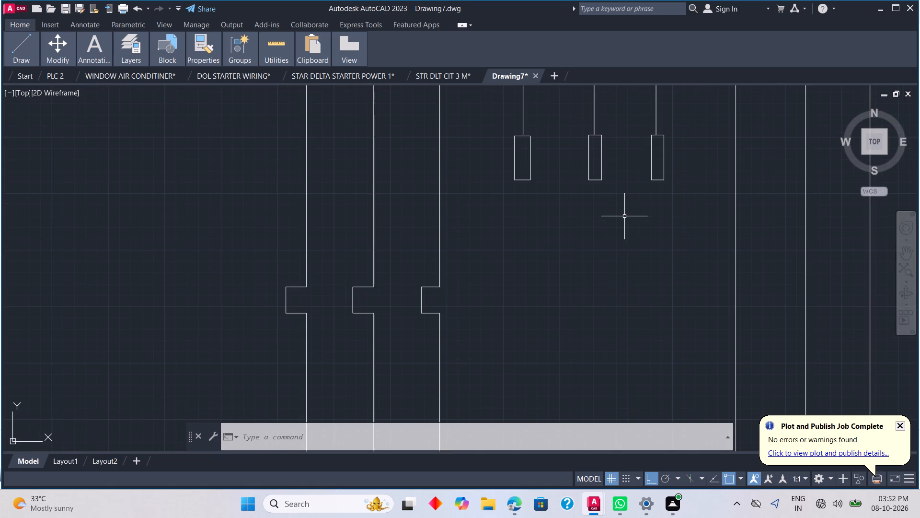
{"action": "scroll", "coordinate": [627, 217], "scroll_direction": "down", "scroll_amount": 2}
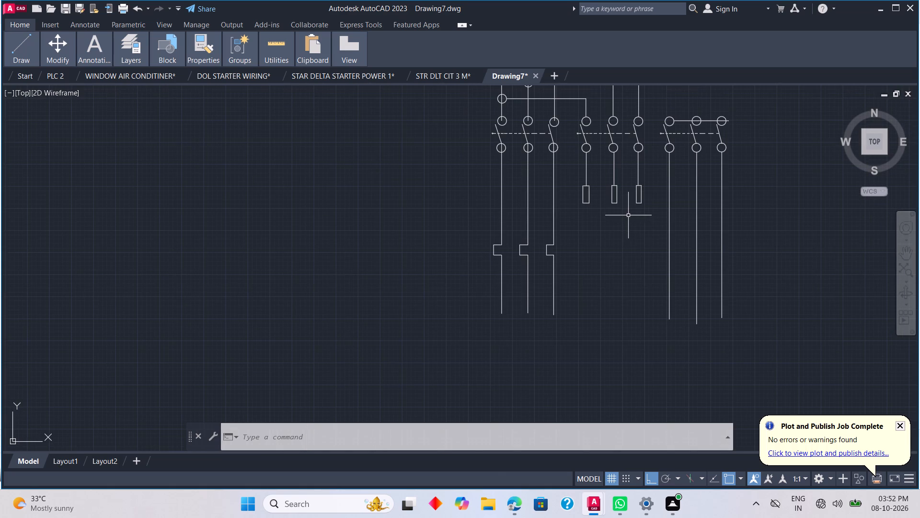
{"action": "type", "text": "L"}
{"action": "key", "text": "space"}
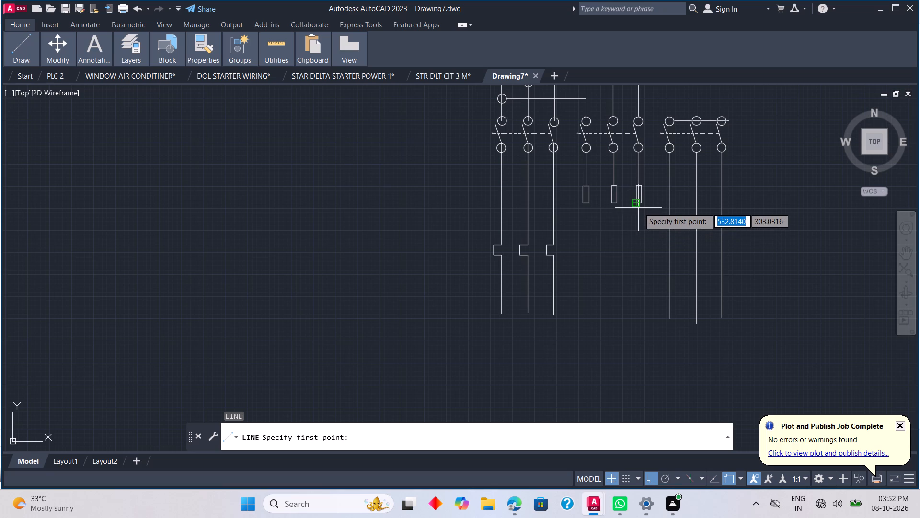
{"action": "scroll", "coordinate": [639, 207], "scroll_direction": "up", "scroll_amount": 2}
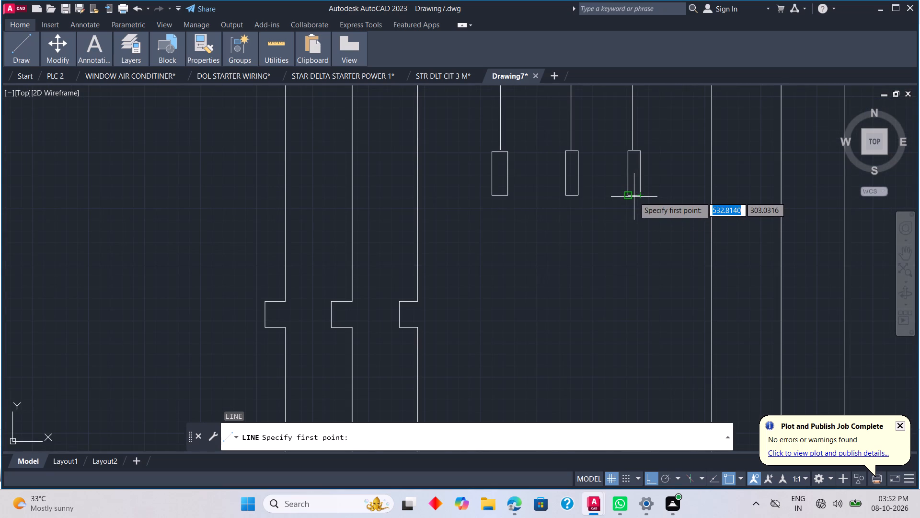
{"action": "scroll", "coordinate": [633, 196], "scroll_direction": "up", "scroll_amount": 4}
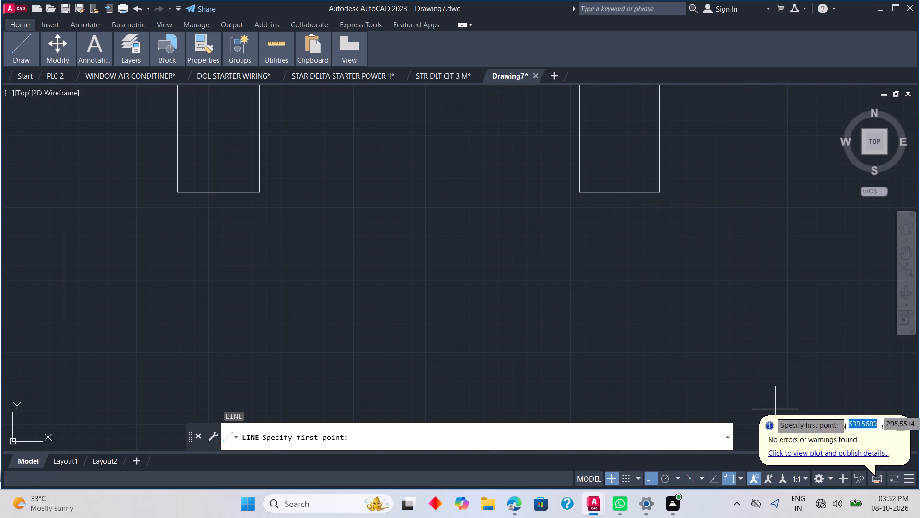
{"action": "left_click", "coordinate": [739, 479]}
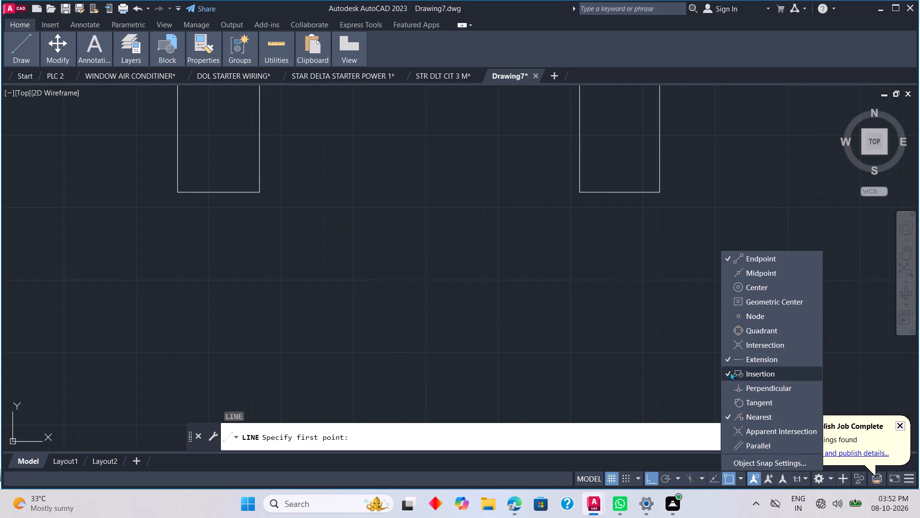
{"action": "left_click", "coordinate": [730, 369]}
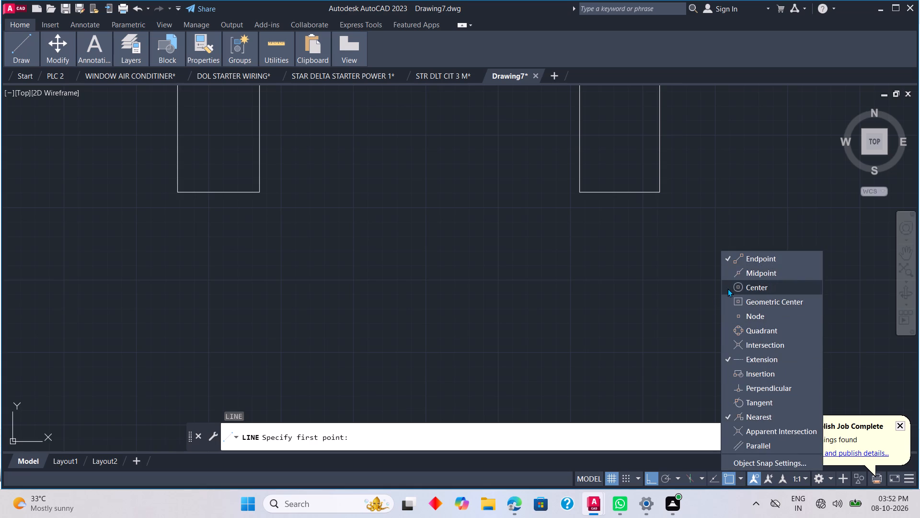
{"action": "left_click", "coordinate": [728, 286]}
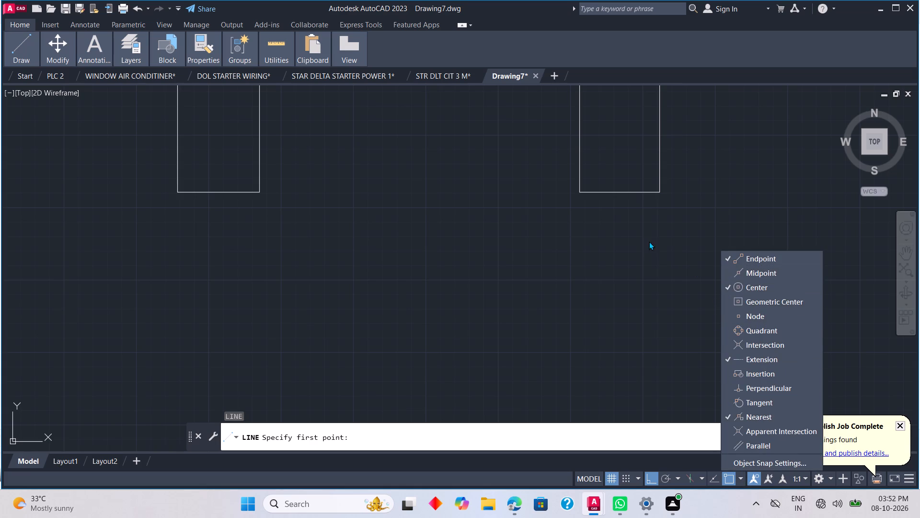
{"action": "left_click", "coordinate": [628, 216]}
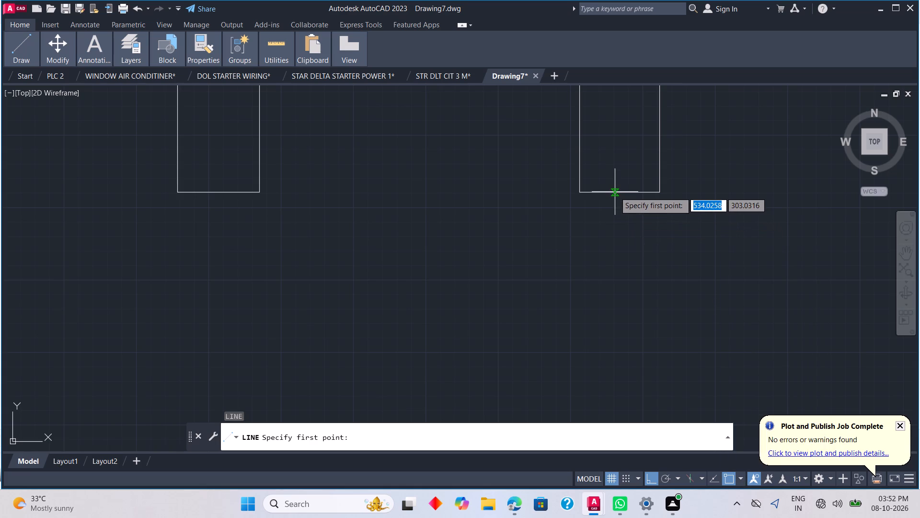
Draw a line down from the third rectangle's bottom edge, continuing horizontally about 47 units to the third contact set's third terminal line.
{"action": "left_click", "coordinate": [616, 193]}
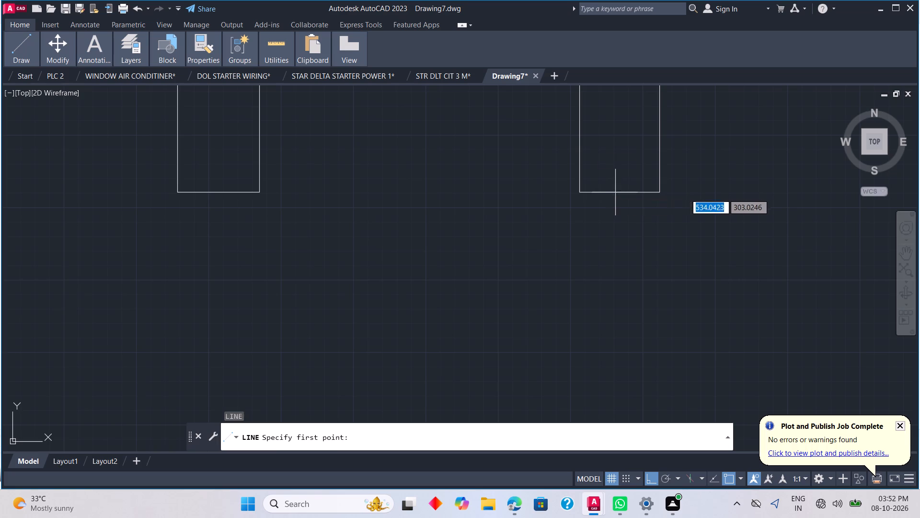
{"action": "scroll", "coordinate": [628, 298], "scroll_direction": "down", "scroll_amount": 5}
{"action": "middle_click_drag", "start_coordinate": [642, 324], "coordinate": [675, 210]}
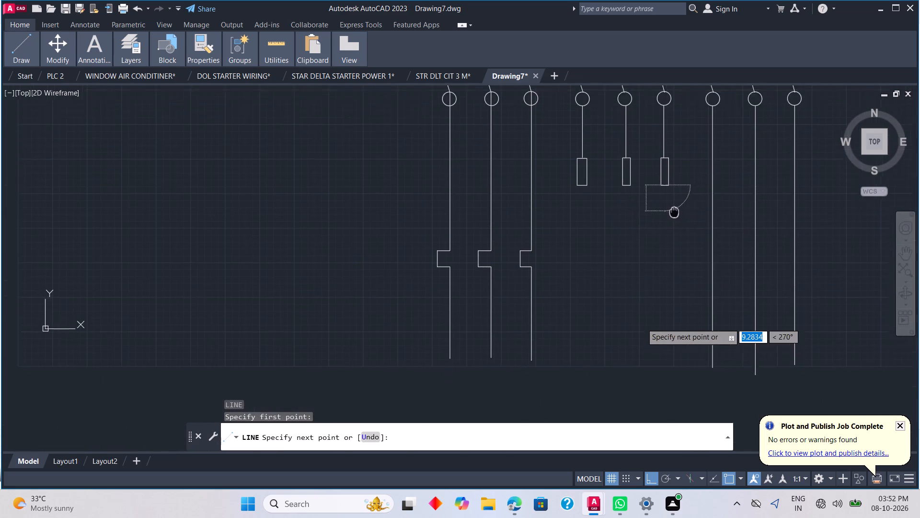
{"action": "middle_click_drag", "start_coordinate": [675, 210], "coordinate": [677, 200]}
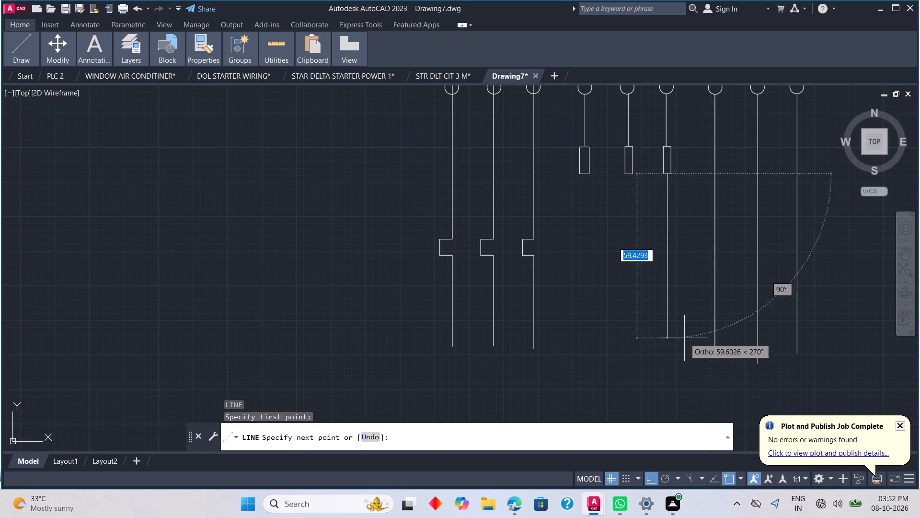
{"action": "left_click", "coordinate": [684, 314]}
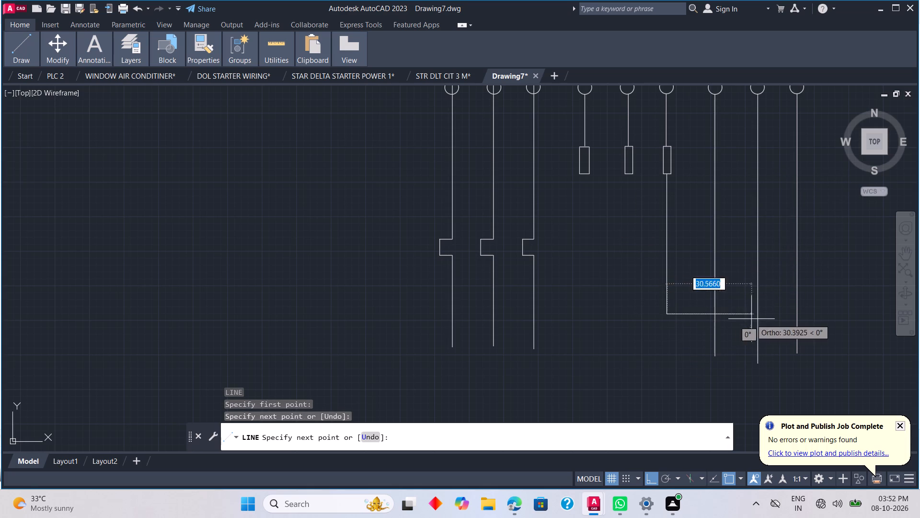
{"action": "left_click", "coordinate": [797, 315]}
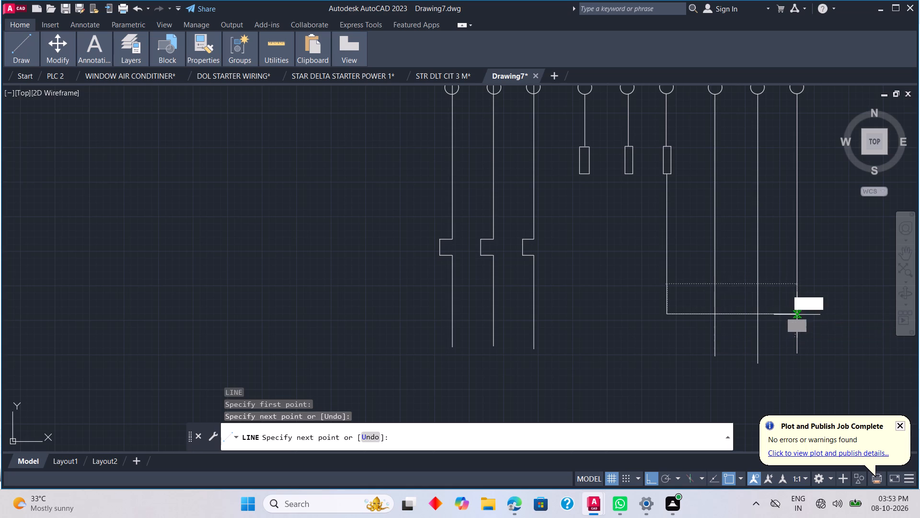
{"action": "key", "text": "Escape"}
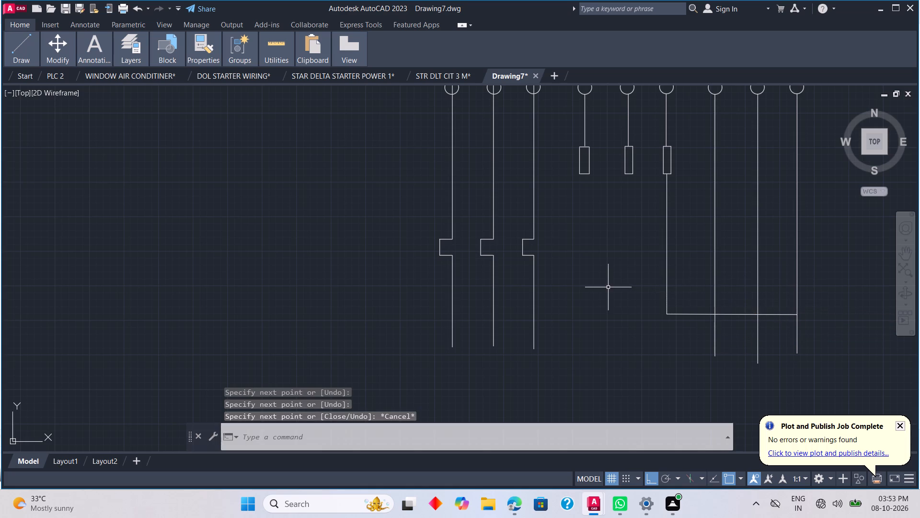
Draw a line about 41 units straight down from the second rectangle's bottom edge.
{"action": "key", "text": "l"}
{"action": "key", "text": "space"}
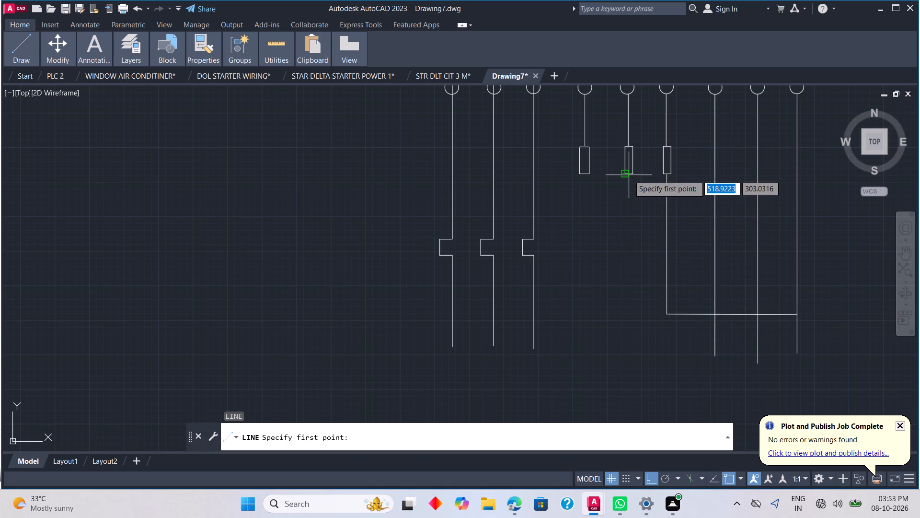
{"action": "scroll", "coordinate": [629, 175], "scroll_direction": "up", "scroll_amount": 3}
{"action": "left_click", "coordinate": [621, 171]}
{"action": "scroll", "coordinate": [626, 231], "scroll_direction": "down", "scroll_amount": 3}
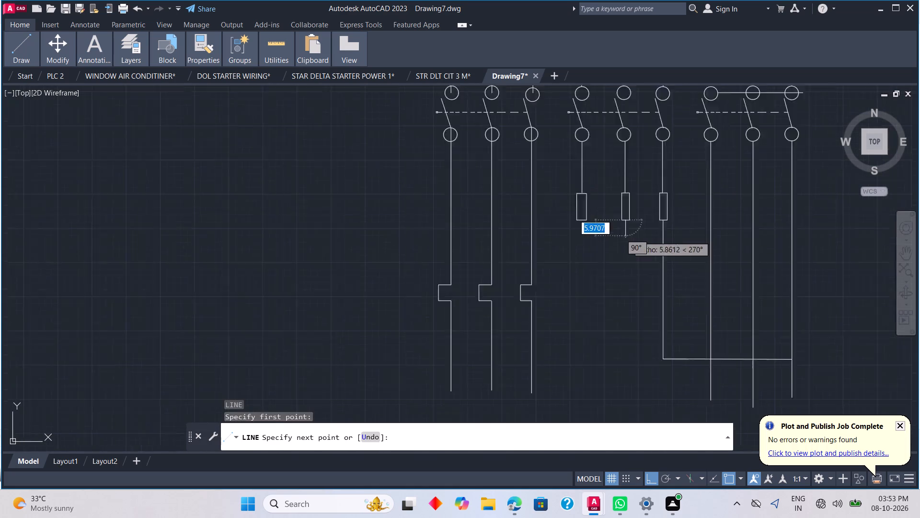
{"action": "scroll", "coordinate": [628, 237], "scroll_direction": "down", "scroll_amount": 2}
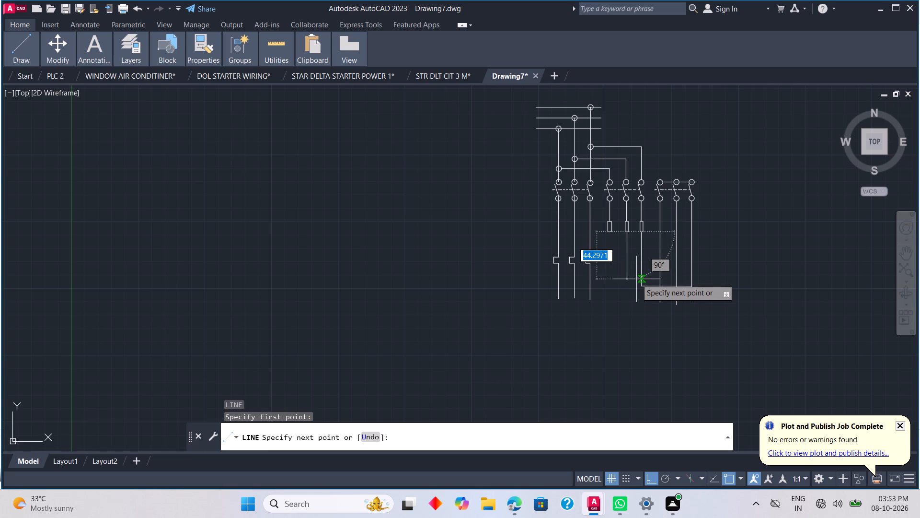
{"action": "left_click", "coordinate": [636, 279]}
{"action": "key", "text": "ctrl+z"}
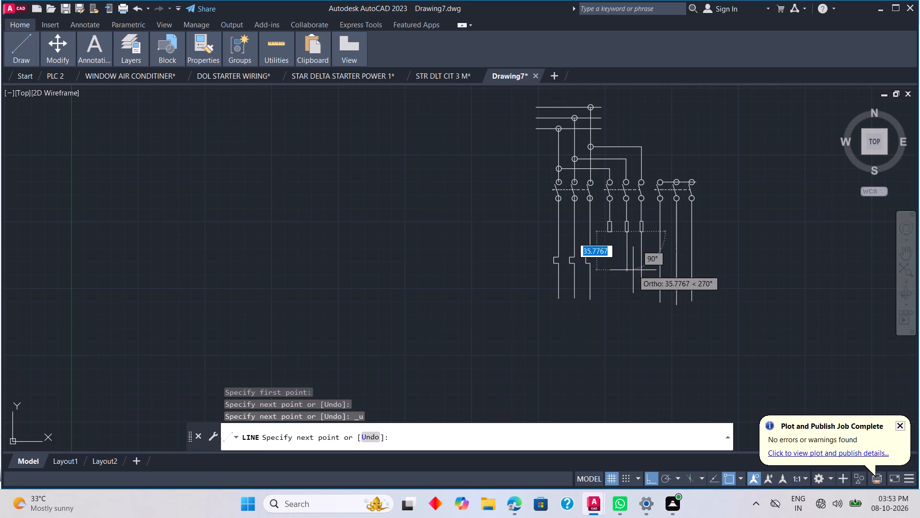
{"action": "scroll", "coordinate": [633, 271], "scroll_direction": "up", "scroll_amount": 2}
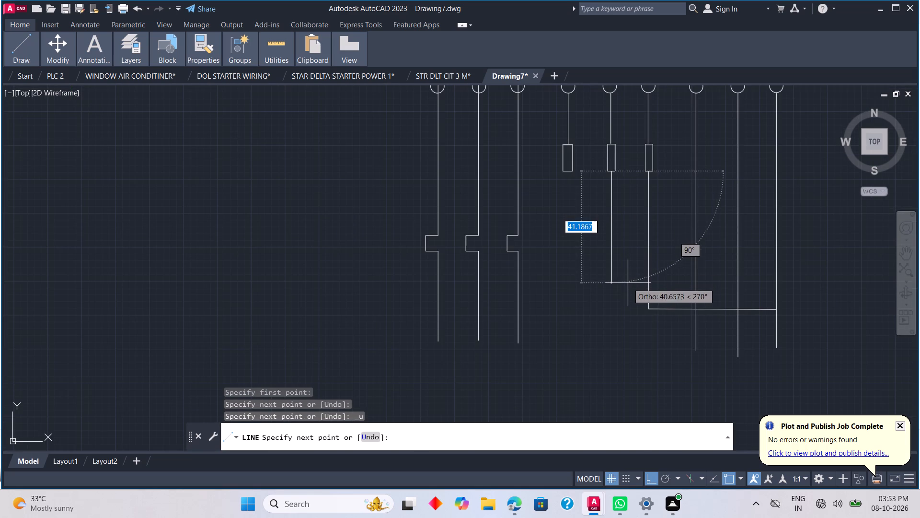
{"action": "left_click", "coordinate": [628, 283]}
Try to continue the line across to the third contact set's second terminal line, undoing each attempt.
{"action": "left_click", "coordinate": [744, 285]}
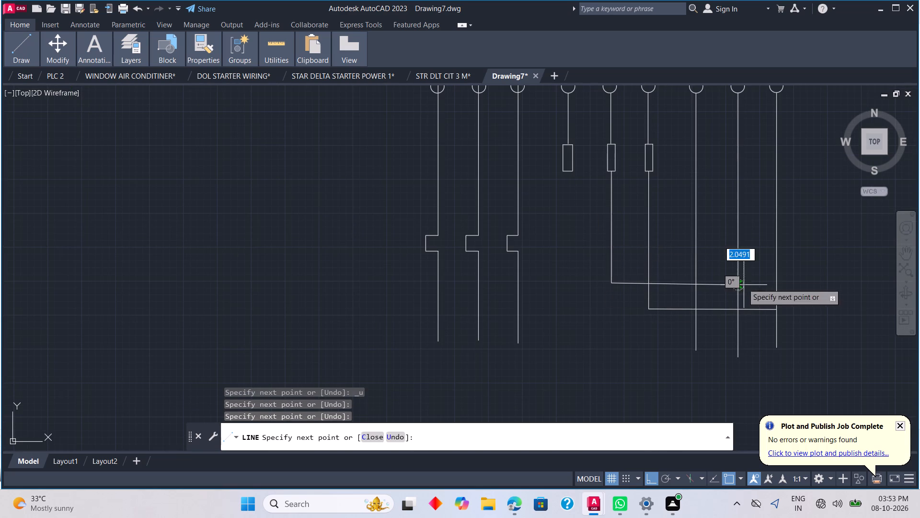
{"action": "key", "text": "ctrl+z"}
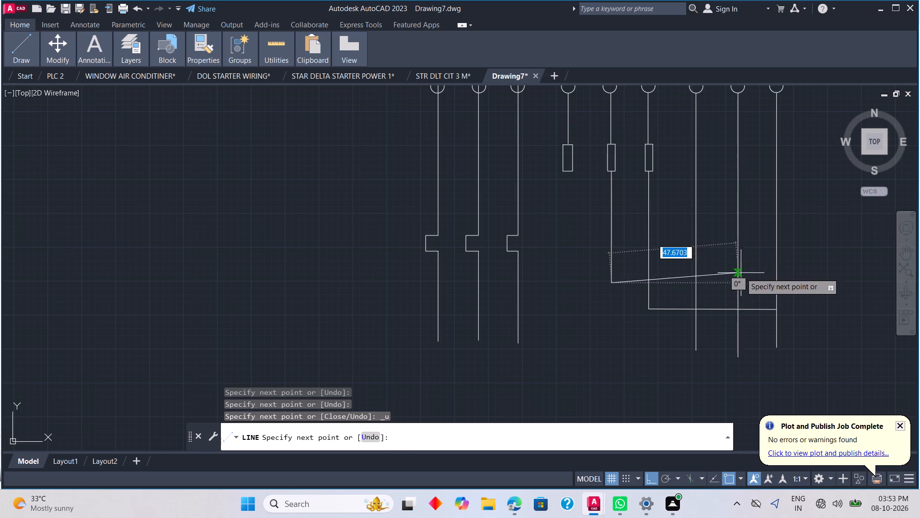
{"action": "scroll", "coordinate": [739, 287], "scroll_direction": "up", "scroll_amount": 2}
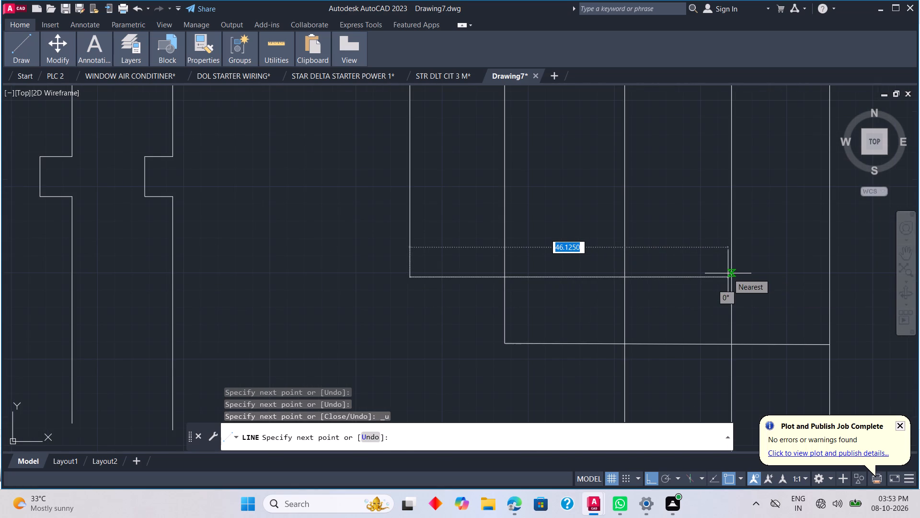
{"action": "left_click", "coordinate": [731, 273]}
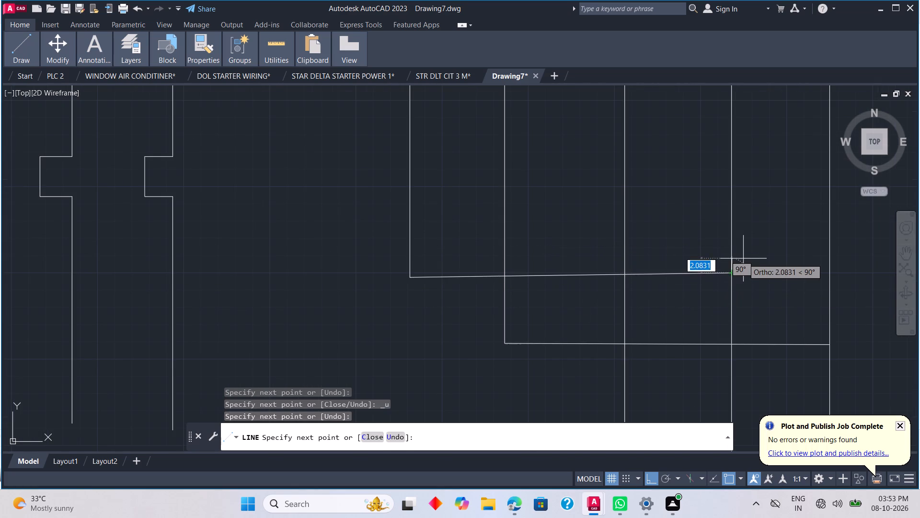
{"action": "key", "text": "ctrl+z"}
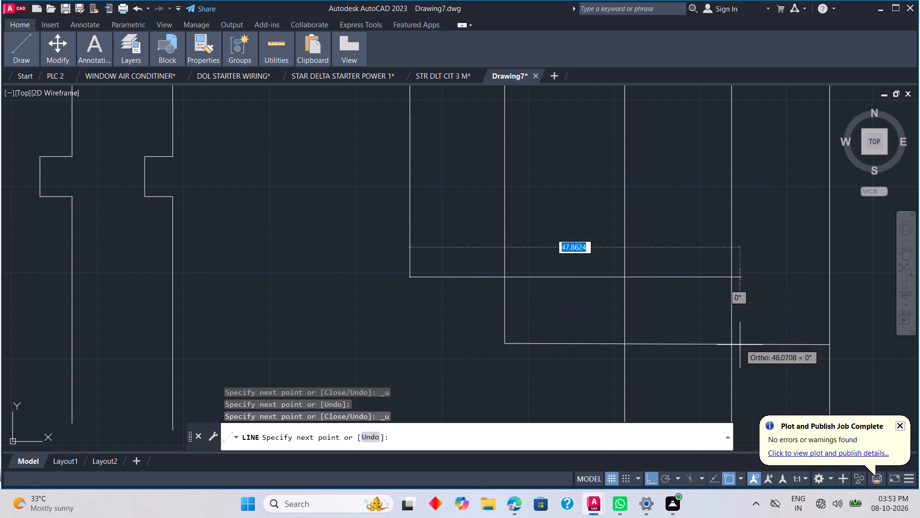
Turn off the Extension object snap while the Line command stays active.
{"action": "left_click", "coordinate": [740, 476]}
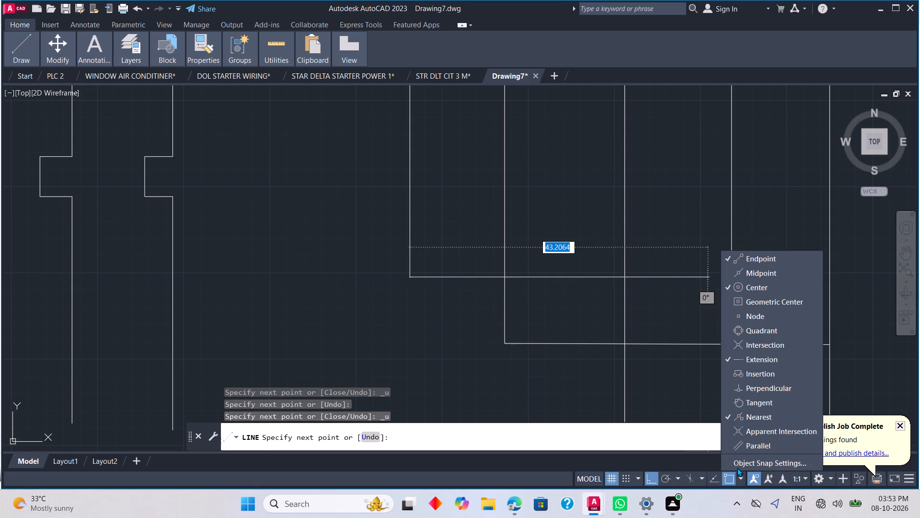
{"action": "left_click", "coordinate": [742, 355]}
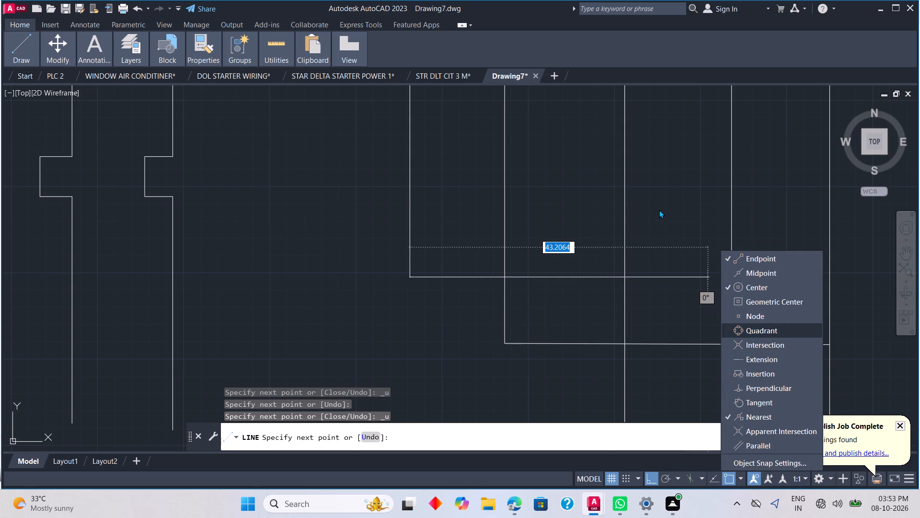
{"action": "left_click", "coordinate": [659, 209]}
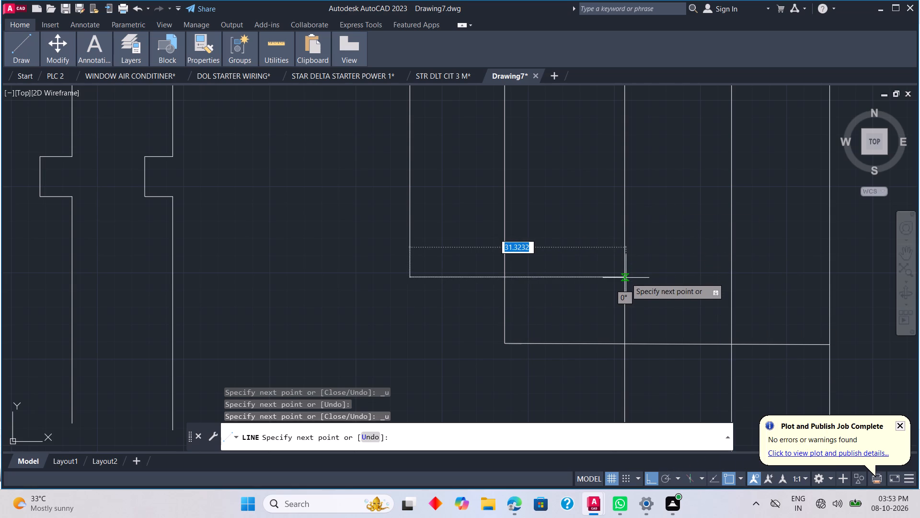
Continue the line horizontally about 31 units to the third contact set's first terminal line and end it.
{"action": "left_click", "coordinate": [626, 278]}
{"action": "key", "text": "Escape"}
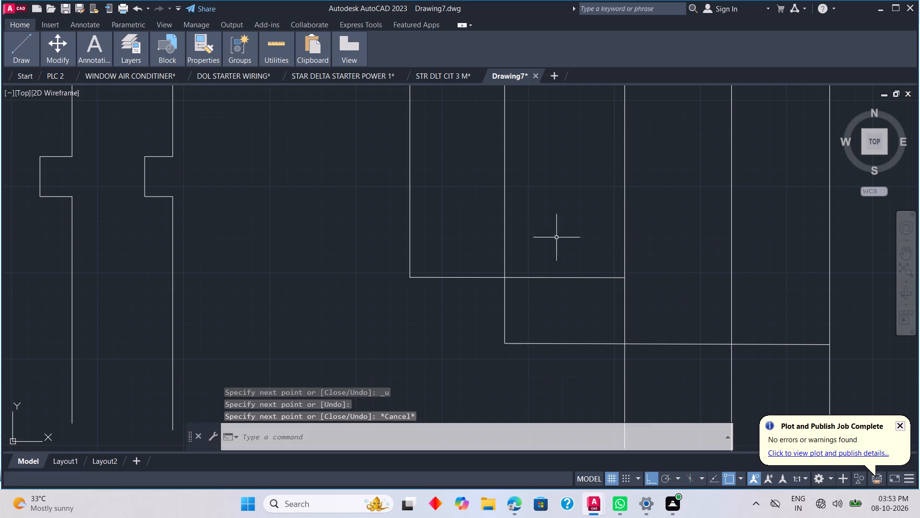
Extend the second rectangle's horizontal wire to the third contact set's second terminal line.
{"action": "scroll", "coordinate": [538, 224], "scroll_direction": "down", "scroll_amount": 2}
{"action": "middle_click_drag", "start_coordinate": [468, 174], "coordinate": [481, 229]}
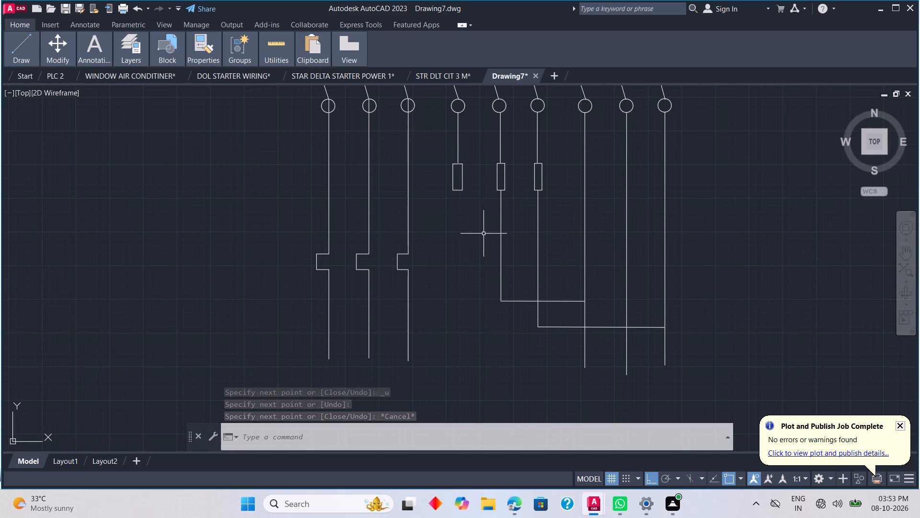
{"action": "key", "text": "e"}
{"action": "key", "text": "x"}
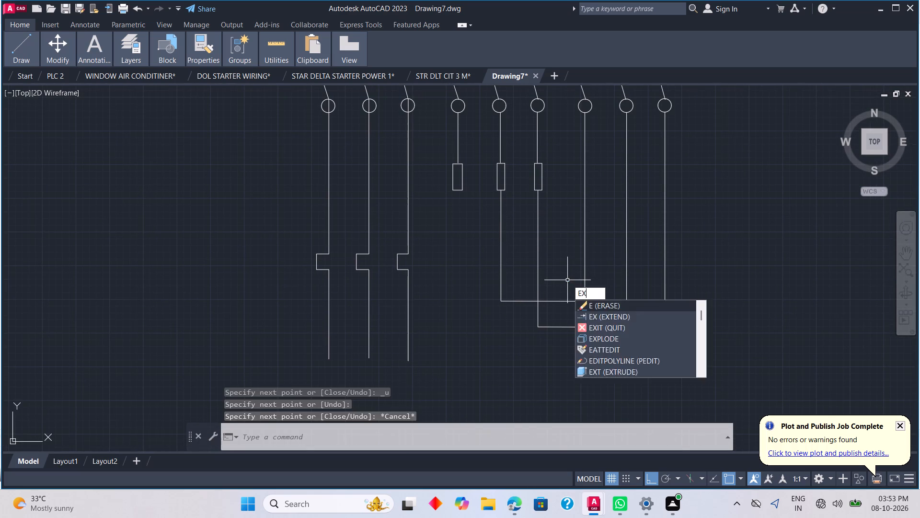
{"action": "key", "text": "space"}
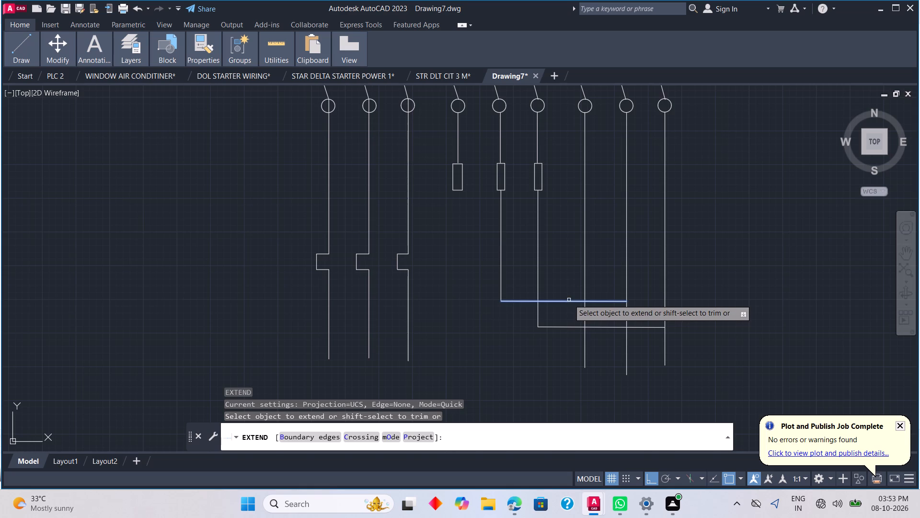
{"action": "left_click", "coordinate": [570, 302]}
{"action": "key", "text": "Escape"}
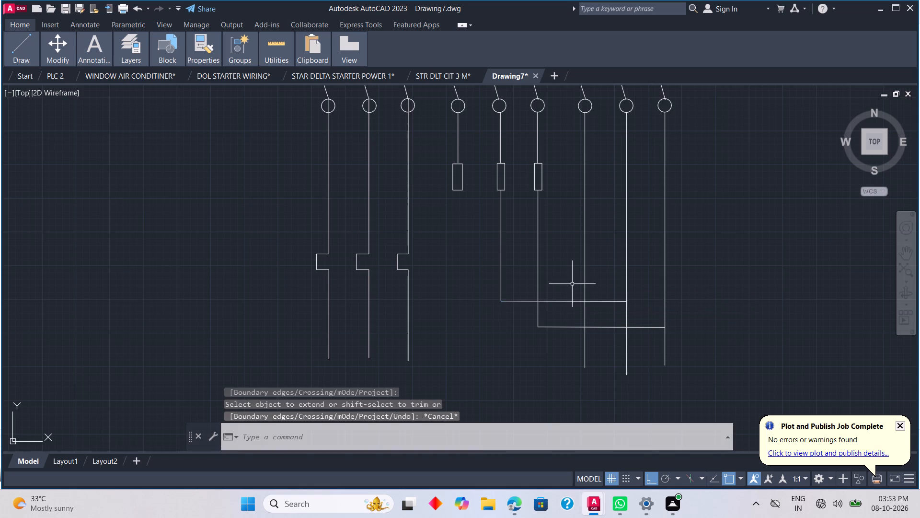
Draw a line about 34 units down from the first rectangle's bottom edge, continuing about 47 units across to the third contact set's first terminal line.
{"action": "key", "text": "l"}
{"action": "key", "text": "space"}
{"action": "scroll", "coordinate": [455, 192], "scroll_direction": "up", "scroll_amount": 3}
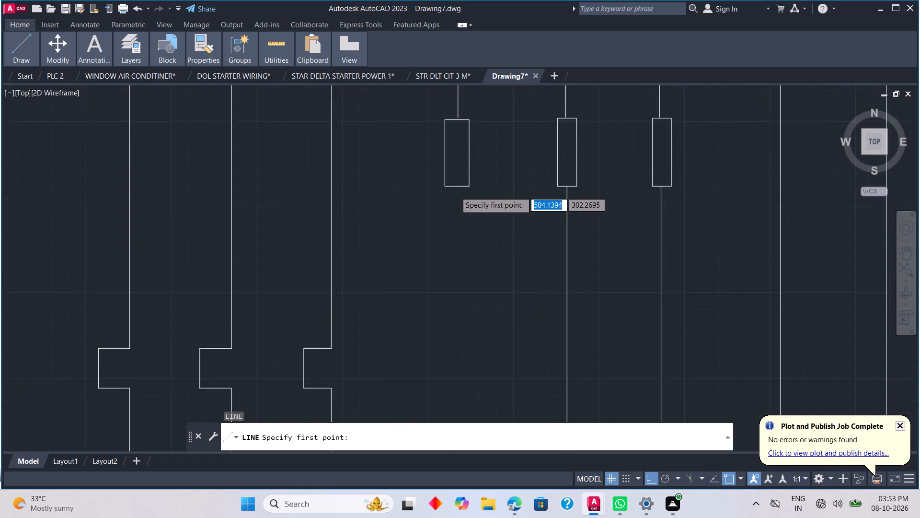
{"action": "left_click", "coordinate": [455, 184]}
{"action": "scroll", "coordinate": [482, 280], "scroll_direction": "down", "scroll_amount": 4}
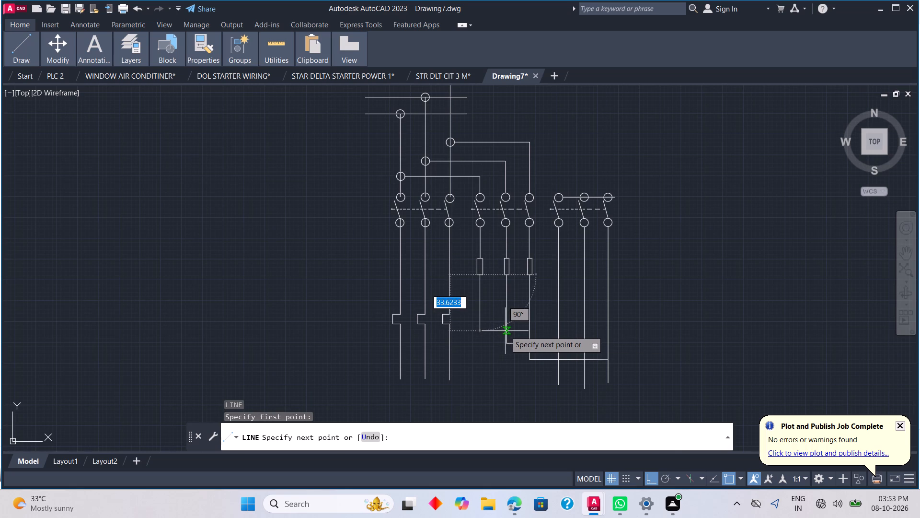
{"action": "left_click", "coordinate": [490, 332]}
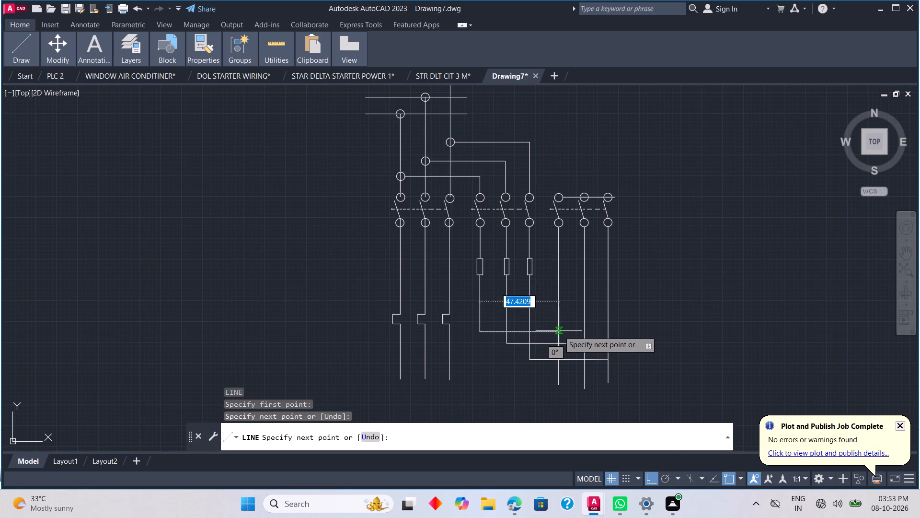
{"action": "left_click", "coordinate": [559, 331]}
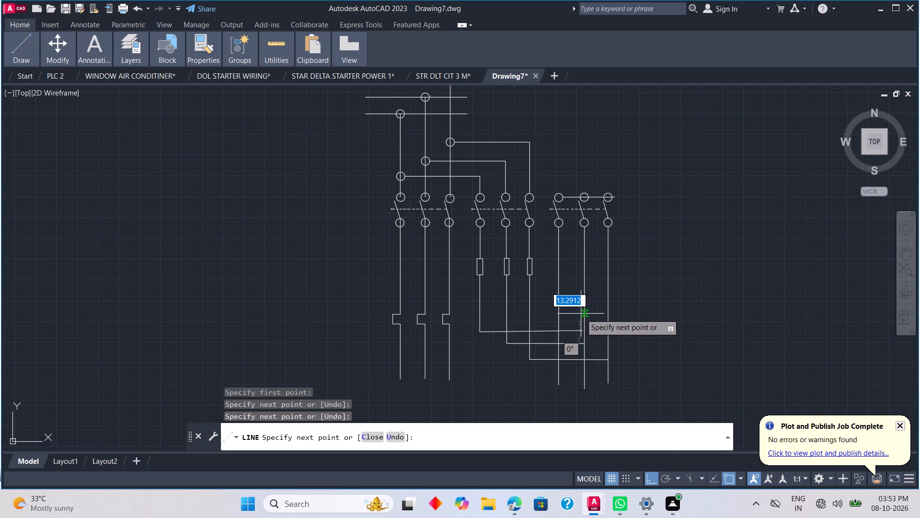
{"action": "key", "text": "Escape"}
Trim the third contact set's three terminal lines so each ends at its own horizontal wire.
{"action": "scroll", "coordinate": [576, 324], "scroll_direction": "up", "scroll_amount": 2}
{"action": "scroll", "coordinate": [575, 324], "scroll_direction": "down", "scroll_amount": 5}
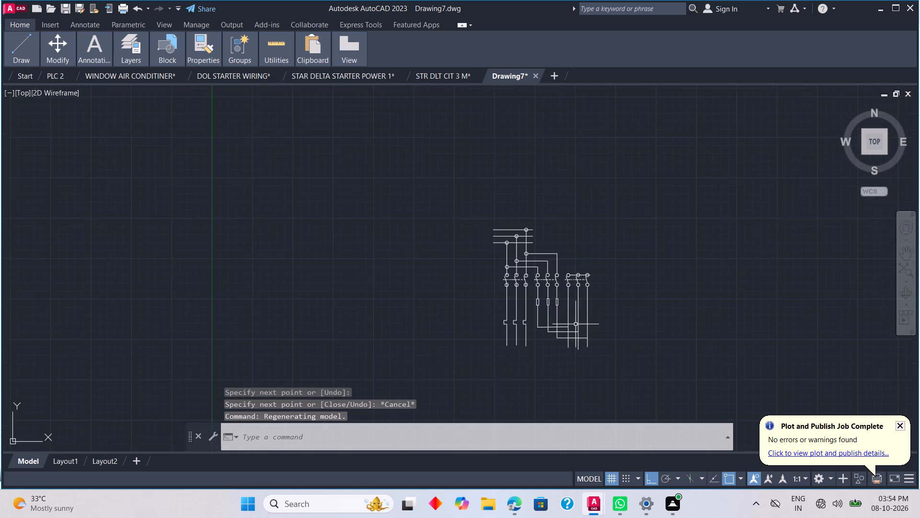
{"action": "scroll", "coordinate": [578, 348], "scroll_direction": "up", "scroll_amount": 3}
{"action": "scroll", "coordinate": [556, 309], "scroll_direction": "up", "scroll_amount": 1}
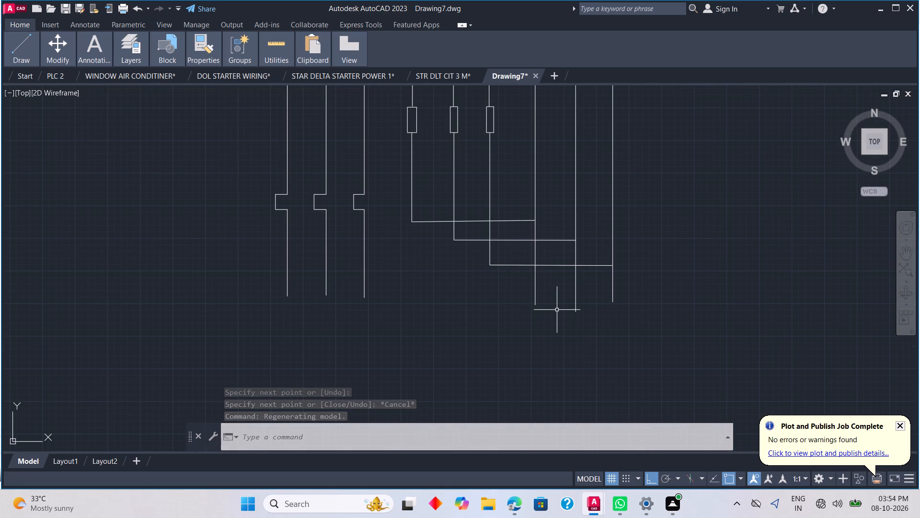
{"action": "type", "text": "TR"}
{"action": "key", "text": "space"}
{"action": "left_click_drag", "start_coordinate": [528, 286], "coordinate": [576, 296]}
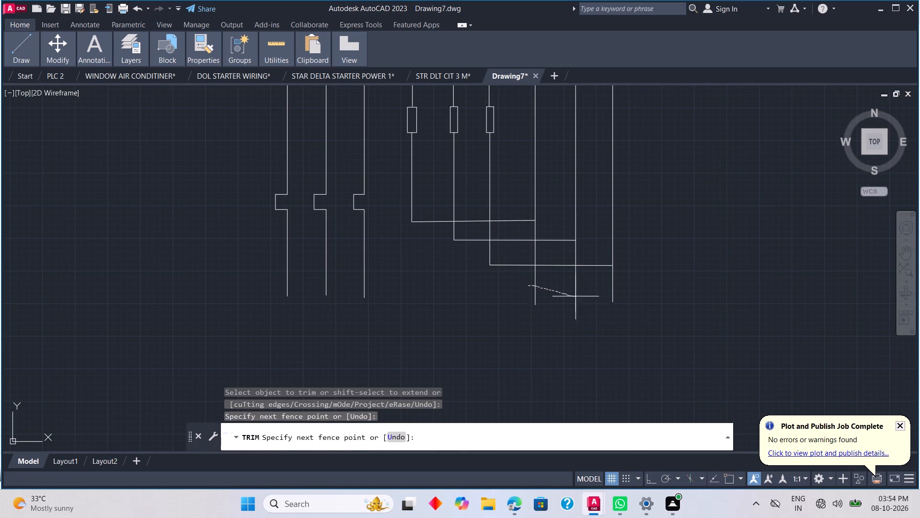
{"action": "left_click_drag", "start_coordinate": [576, 296], "coordinate": [635, 299]}
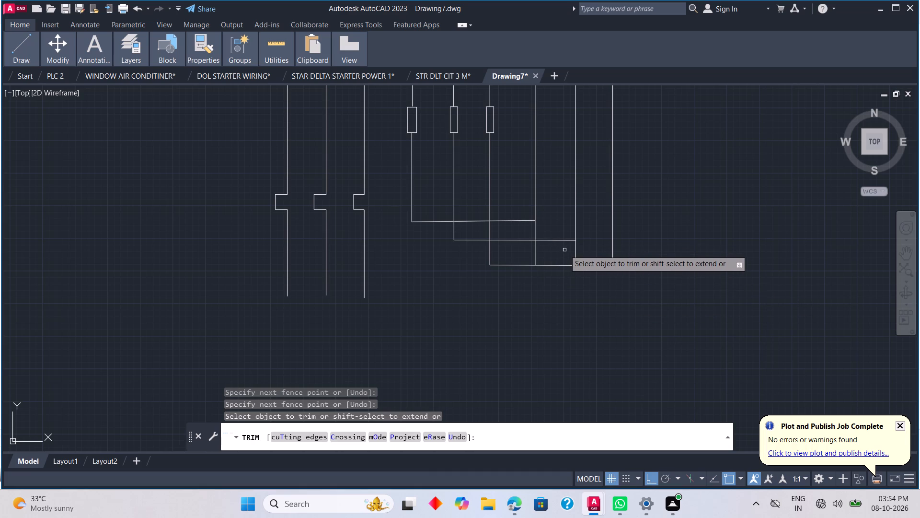
{"action": "left_click_drag", "start_coordinate": [573, 251], "coordinate": [587, 254]}
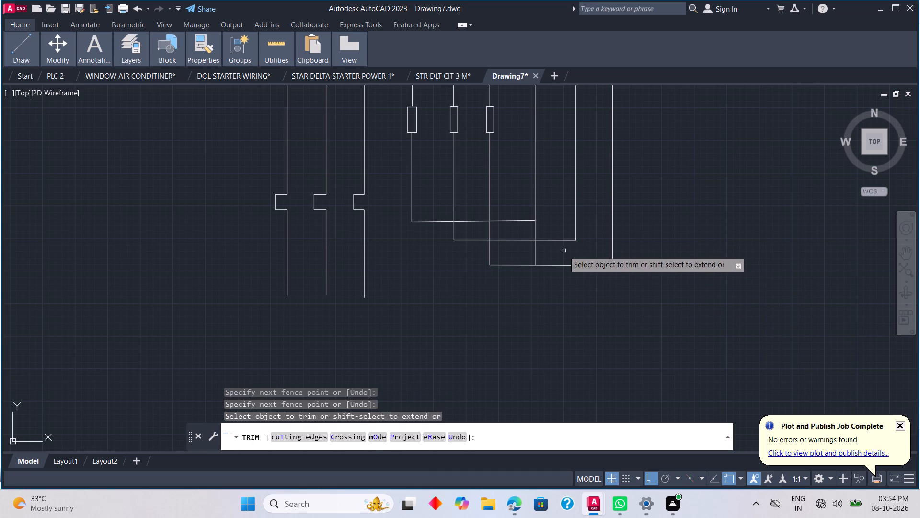
{"action": "left_click", "coordinate": [534, 252]}
{"action": "left_click", "coordinate": [536, 228]}
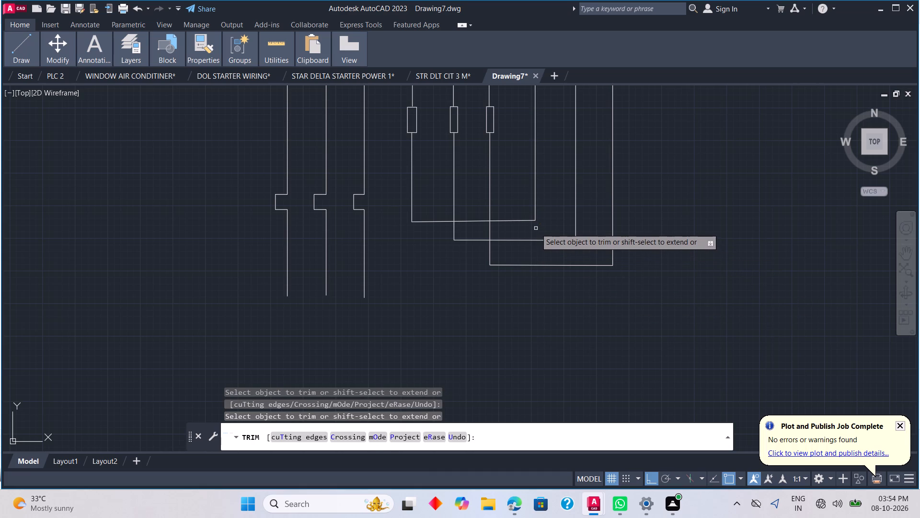
{"action": "scroll", "coordinate": [549, 246], "scroll_direction": "down", "scroll_amount": 2}
{"action": "middle_click", "coordinate": [516, 271]}
{"action": "middle_click", "coordinate": [516, 271]}
{"action": "middle_click", "coordinate": [524, 309]}
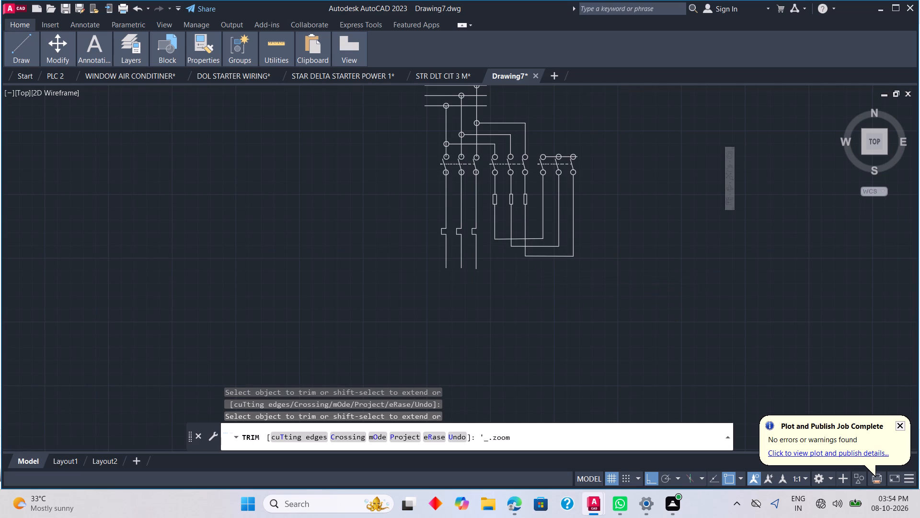
{"action": "scroll", "coordinate": [599, 298], "scroll_direction": "down", "scroll_amount": 3}
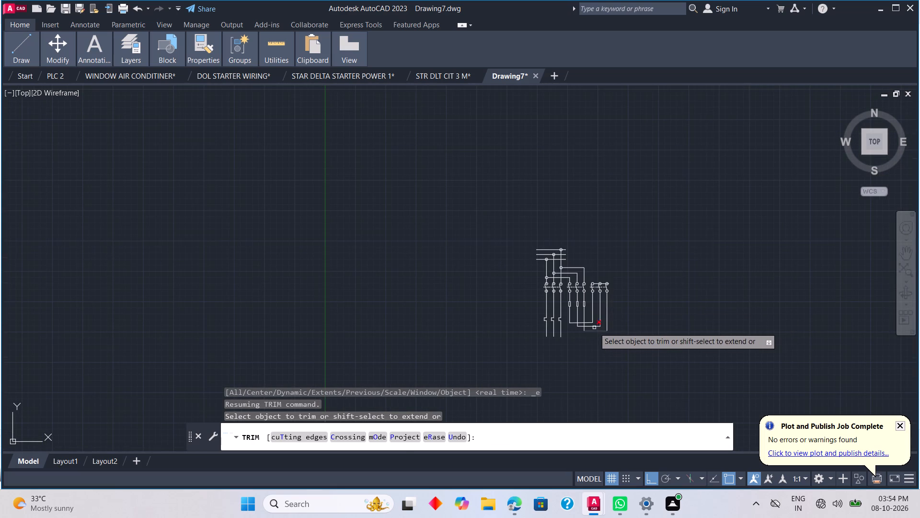
{"action": "middle_click_drag", "start_coordinate": [585, 330], "coordinate": [617, 277]}
{"action": "middle_click", "coordinate": [617, 277]}
{"action": "scroll", "coordinate": [604, 294], "scroll_direction": "up", "scroll_amount": 2}
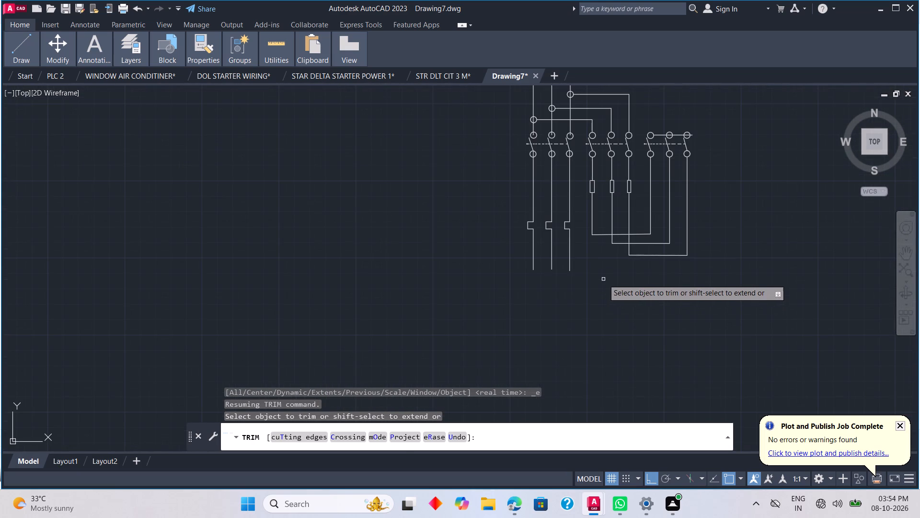
{"action": "key", "text": "Escape"}
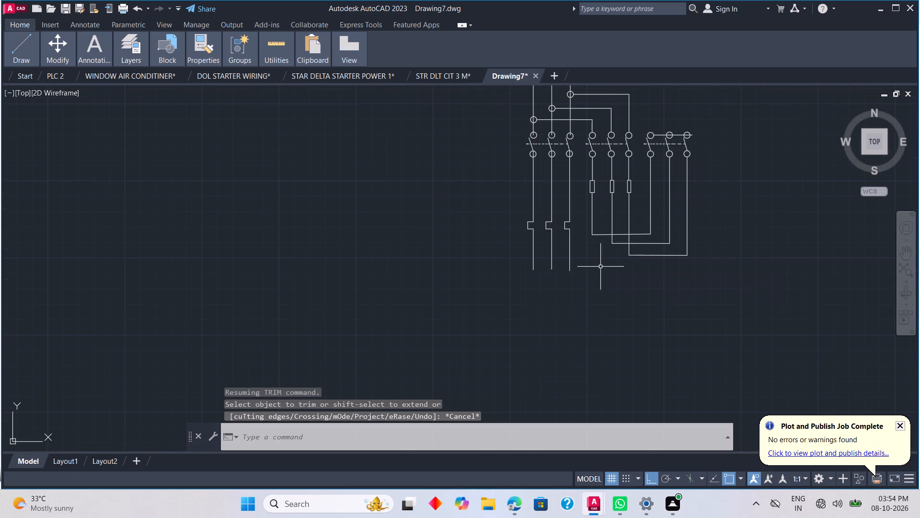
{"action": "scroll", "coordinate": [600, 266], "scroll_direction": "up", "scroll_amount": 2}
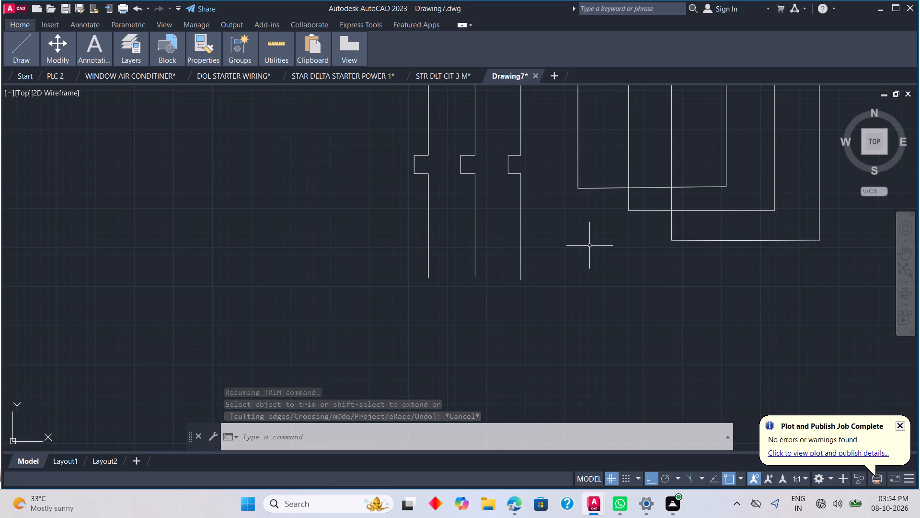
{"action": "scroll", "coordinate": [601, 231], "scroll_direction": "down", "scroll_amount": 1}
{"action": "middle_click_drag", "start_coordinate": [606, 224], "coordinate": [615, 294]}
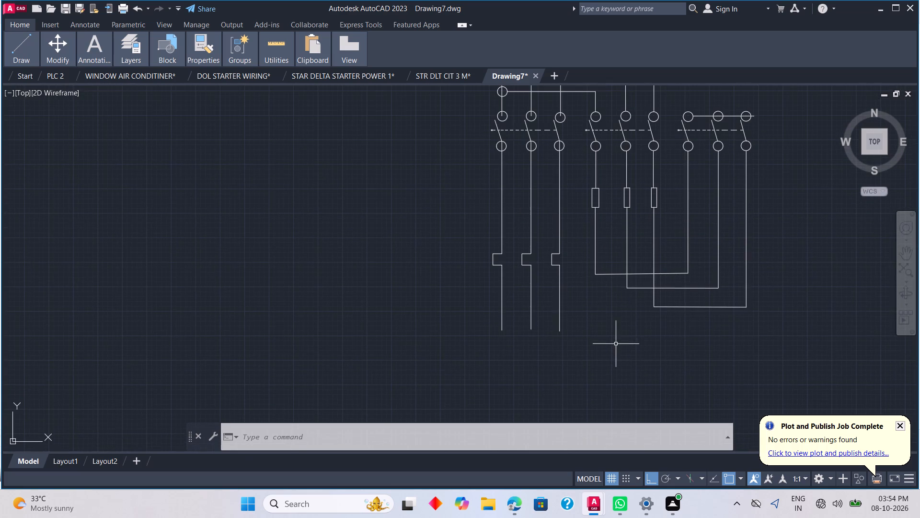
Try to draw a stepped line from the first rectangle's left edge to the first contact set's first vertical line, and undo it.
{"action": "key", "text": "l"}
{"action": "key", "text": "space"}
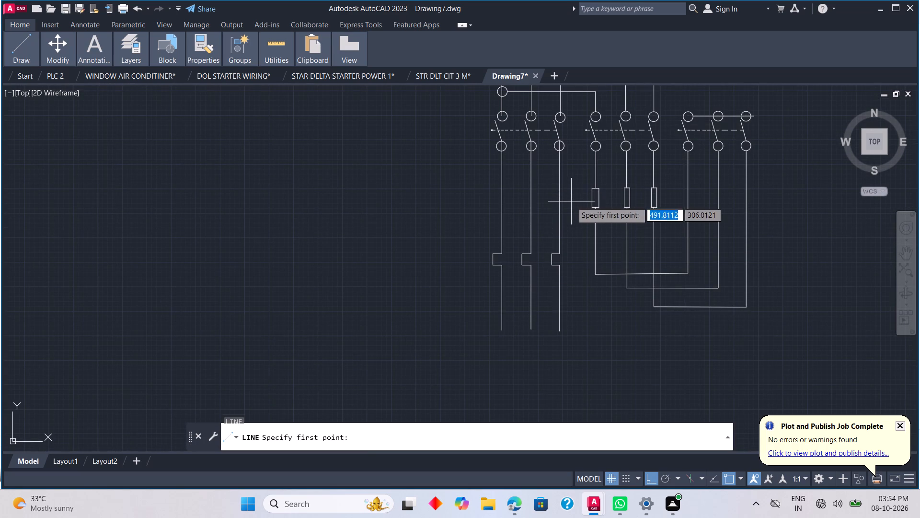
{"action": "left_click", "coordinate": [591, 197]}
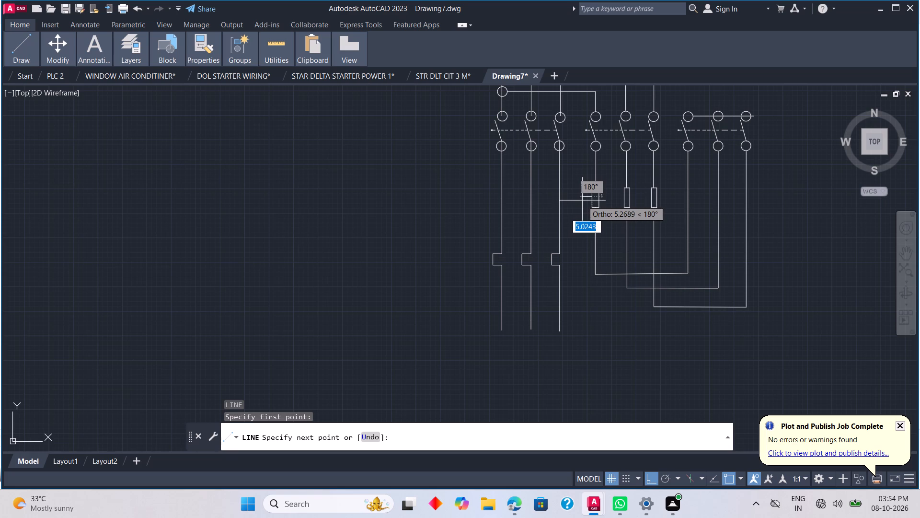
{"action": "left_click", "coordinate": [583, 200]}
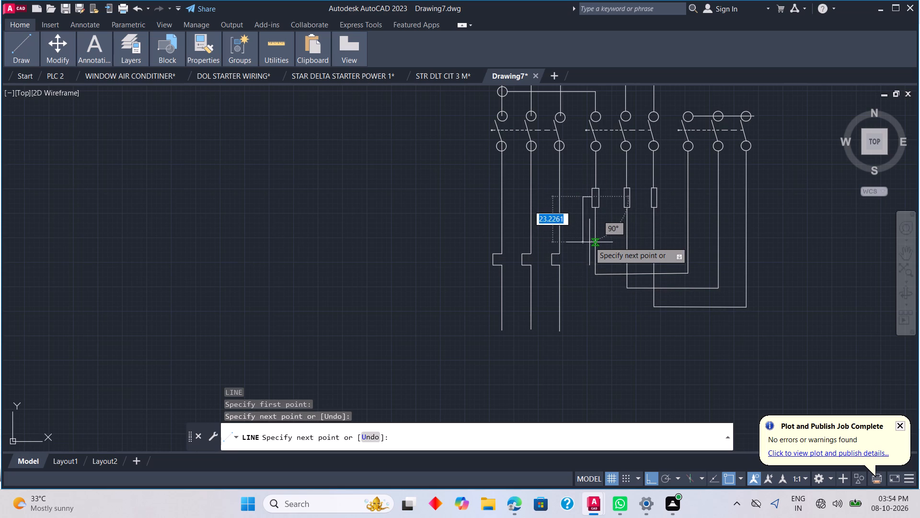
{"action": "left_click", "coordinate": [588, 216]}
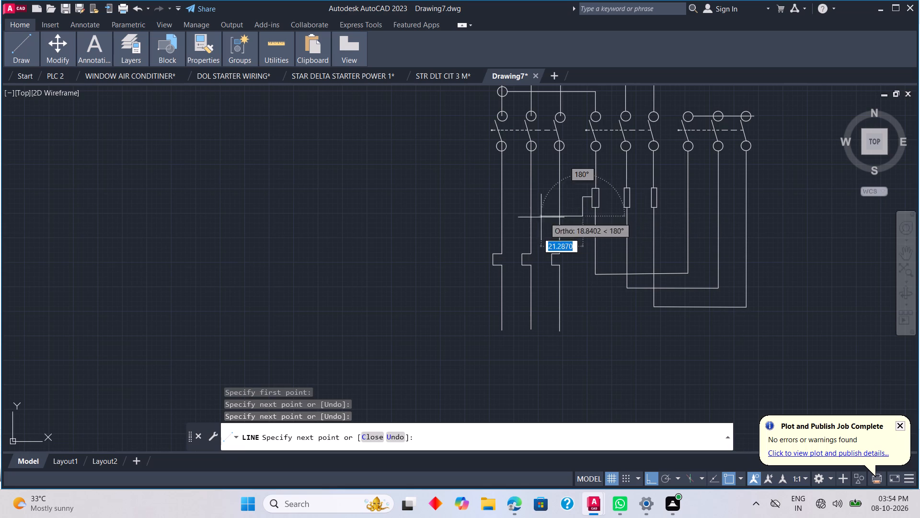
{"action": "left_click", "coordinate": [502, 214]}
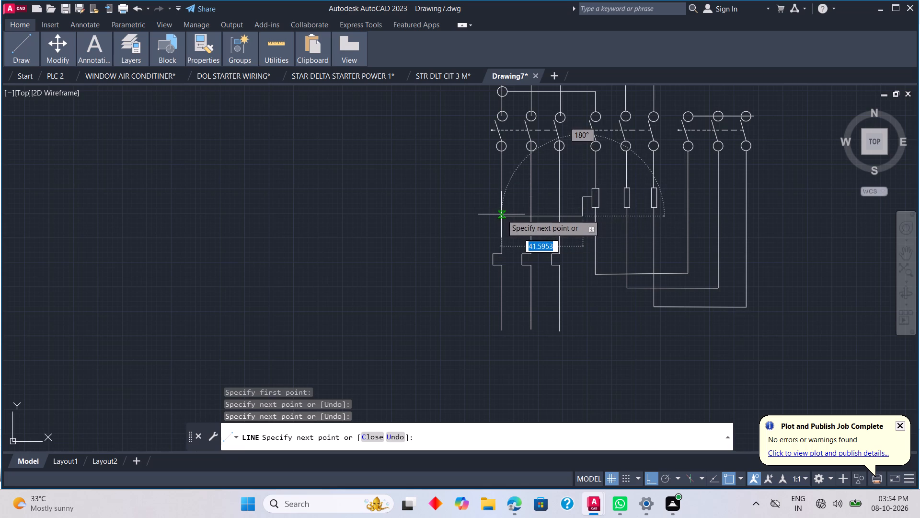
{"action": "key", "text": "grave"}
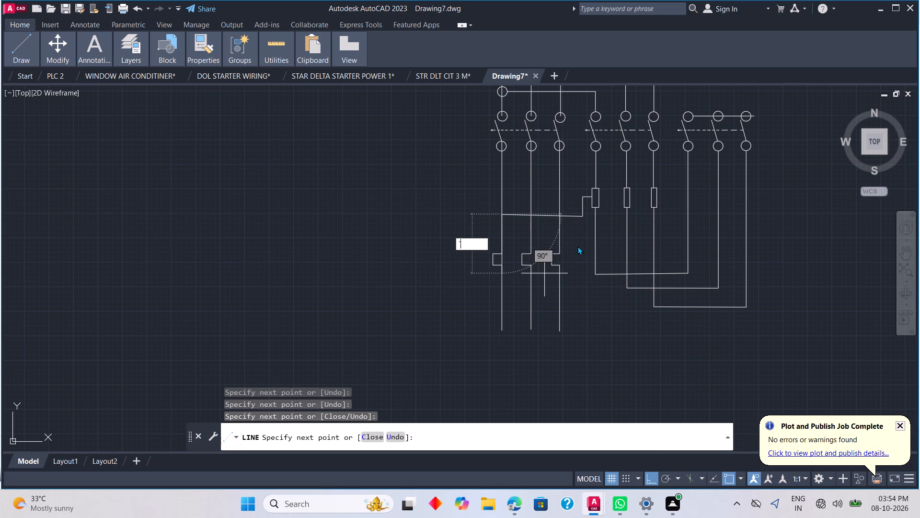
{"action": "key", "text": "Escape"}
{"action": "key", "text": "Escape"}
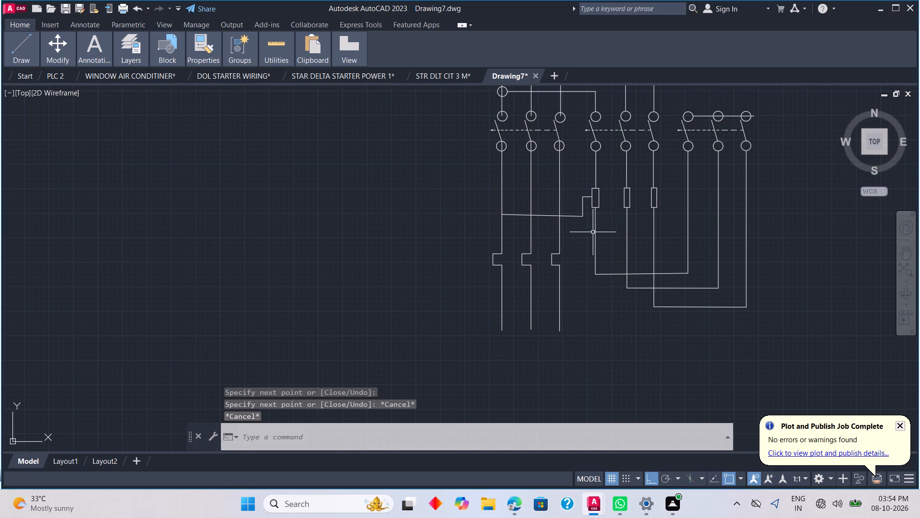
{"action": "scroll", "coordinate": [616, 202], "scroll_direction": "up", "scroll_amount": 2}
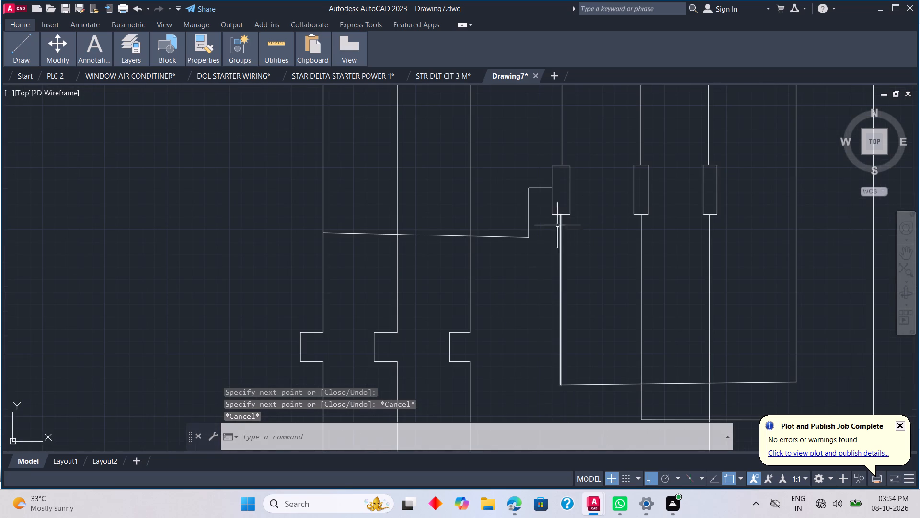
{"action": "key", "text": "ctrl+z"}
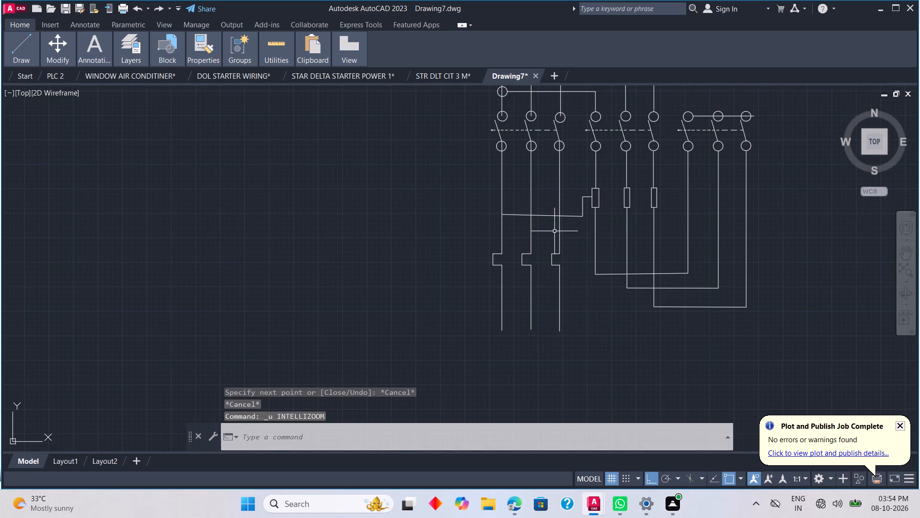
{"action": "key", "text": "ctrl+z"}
Draw a stepped line from the first rectangle's left edge, outward, down and about 40 units across to the first contact set's first vertical line.
{"action": "type", "text": "L"}
{"action": "key", "text": "space"}
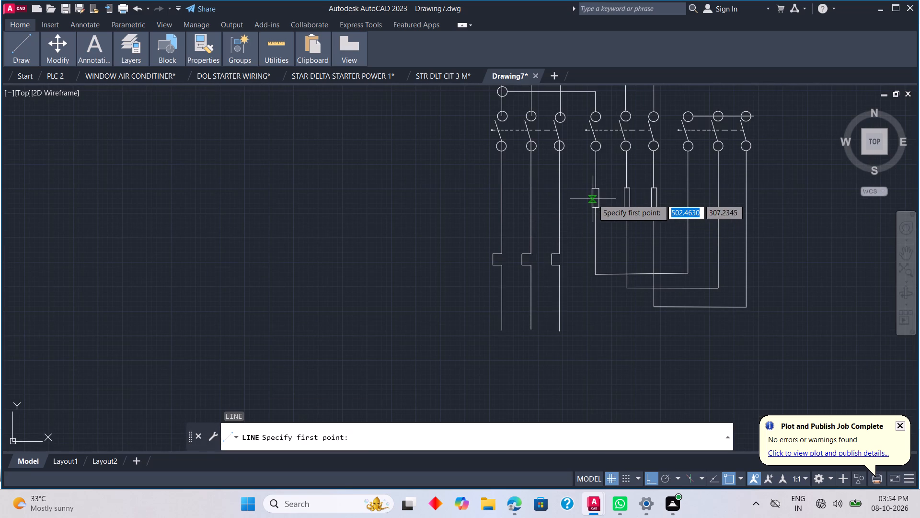
{"action": "left_click", "coordinate": [593, 194]}
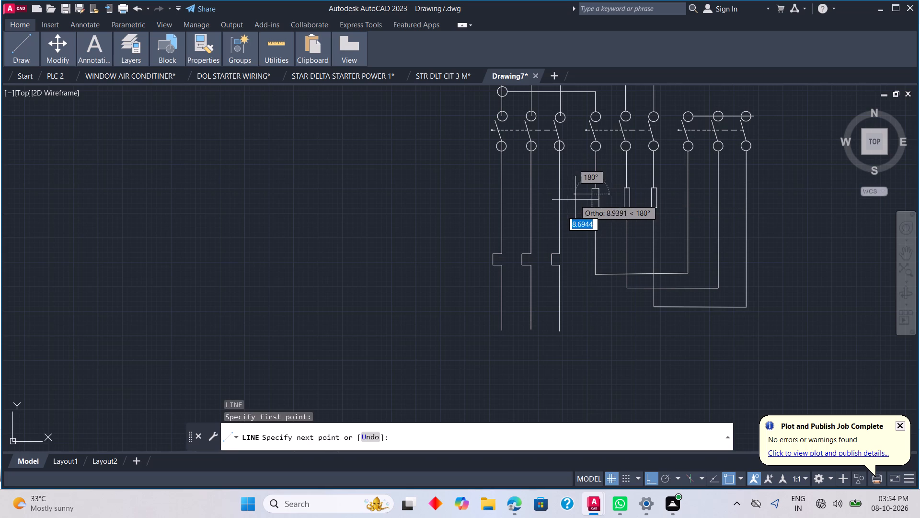
{"action": "left_click", "coordinate": [579, 196]}
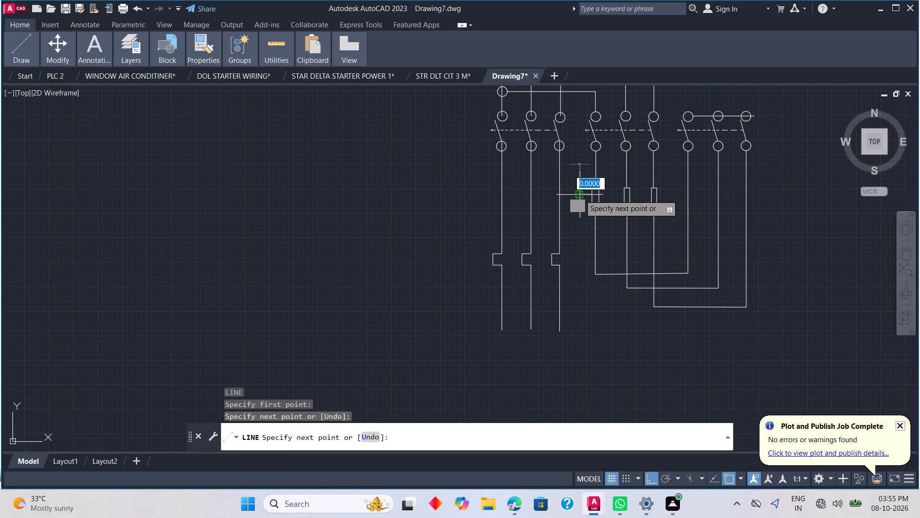
{"action": "left_click", "coordinate": [582, 218]}
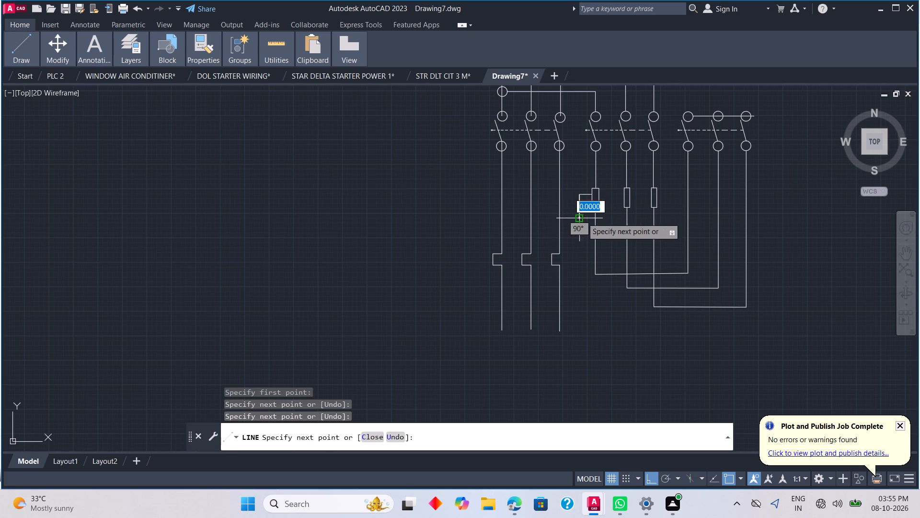
{"action": "scroll", "coordinate": [535, 224], "scroll_direction": "up", "scroll_amount": 2}
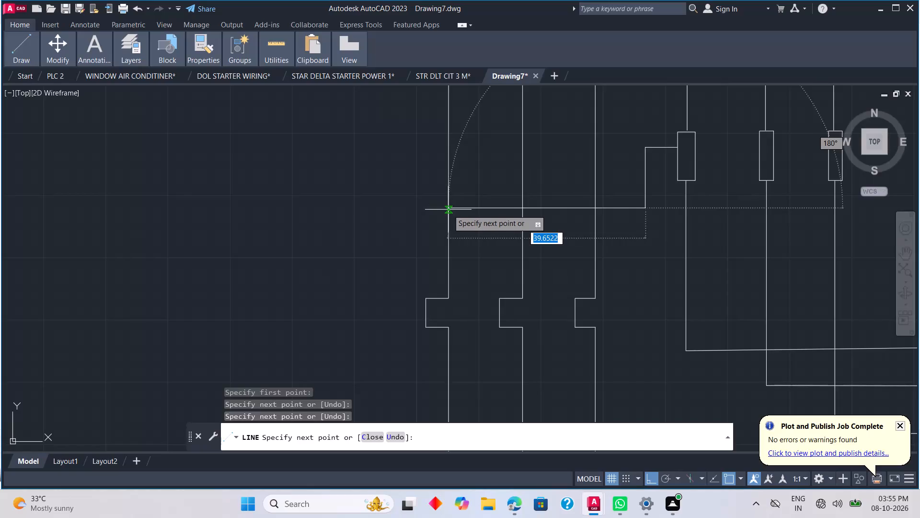
{"action": "left_click", "coordinate": [448, 207]}
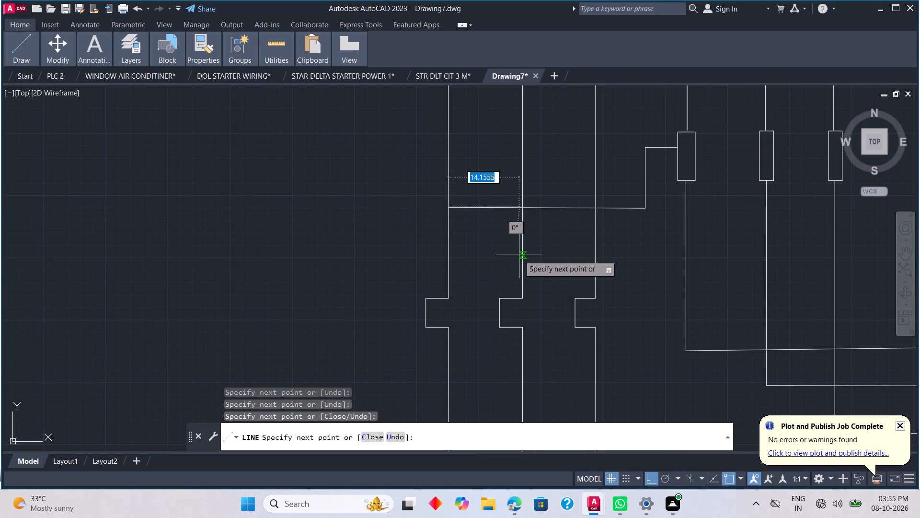
{"action": "key", "text": "Escape"}
Draw a stepped line from the second rectangle's left edge, outward, down and about 43 units across to the first contact set's second vertical line.
{"action": "key", "text": "l"}
{"action": "key", "text": "space"}
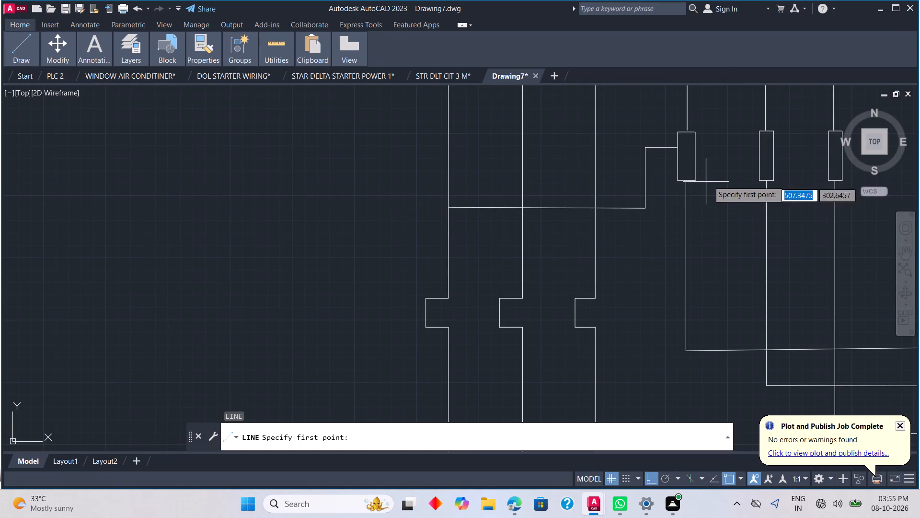
{"action": "left_click", "coordinate": [761, 149]}
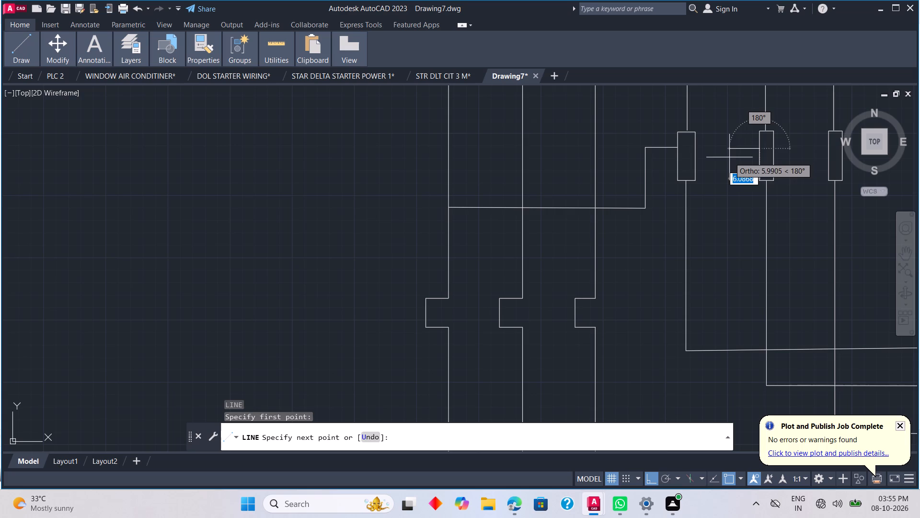
{"action": "left_click", "coordinate": [735, 157]}
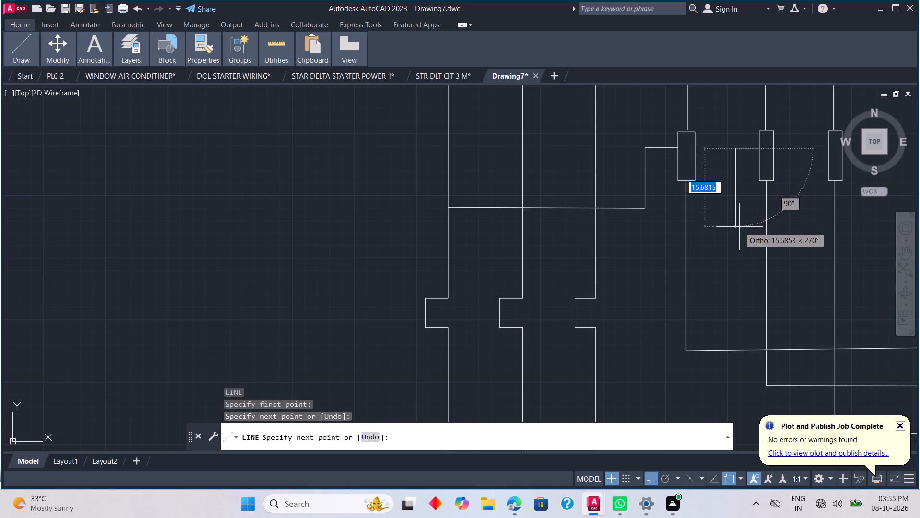
{"action": "left_click", "coordinate": [740, 234]}
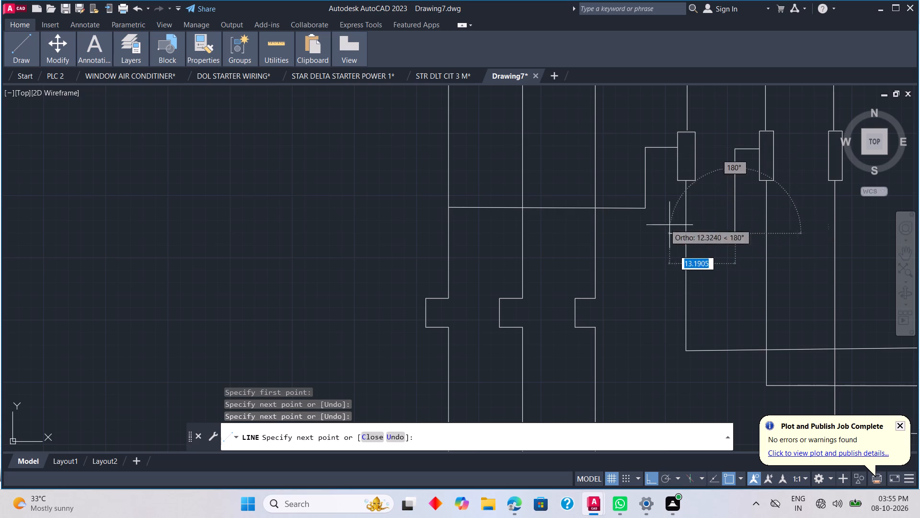
{"action": "left_click", "coordinate": [523, 235]}
{"action": "key", "text": "Escape"}
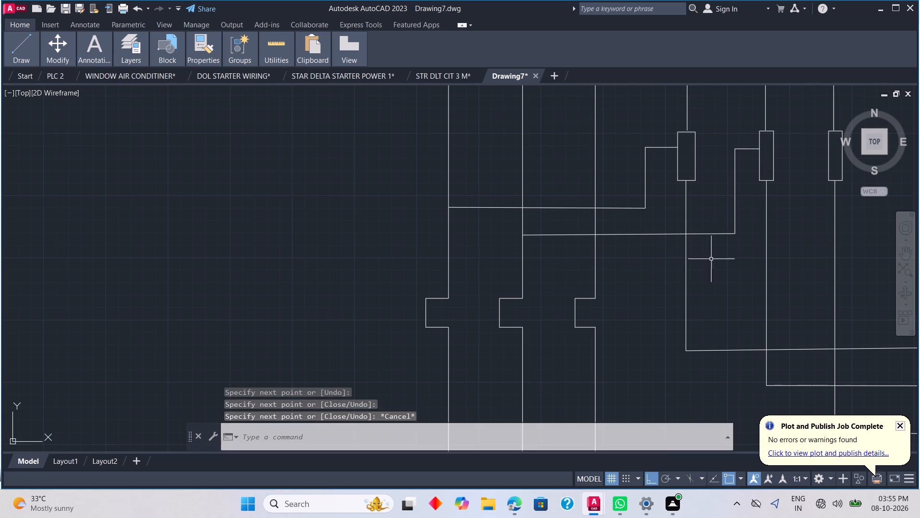
Draw a stepped line from the third rectangle's left edge, outward, down and about 42 units straight across to the first contact set's third vertical line.
{"action": "key", "text": "l"}
{"action": "key", "text": "space"}
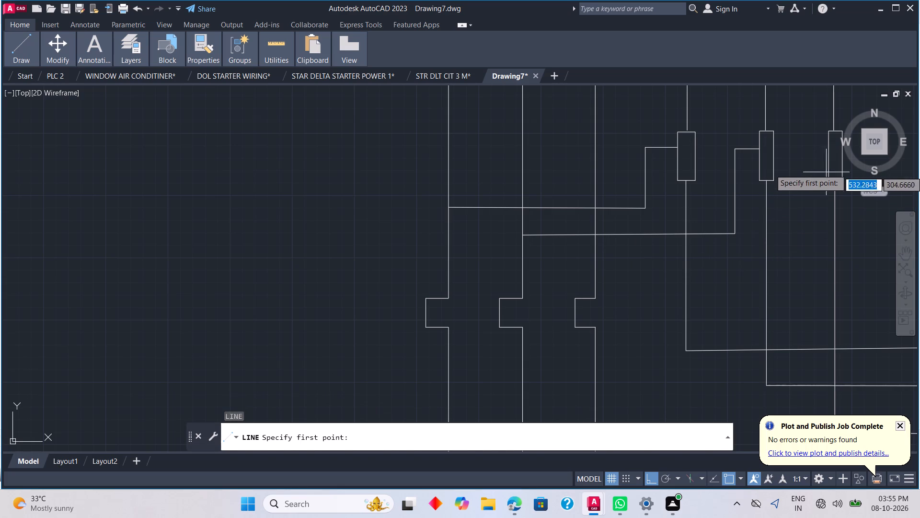
{"action": "left_click", "coordinate": [829, 150]}
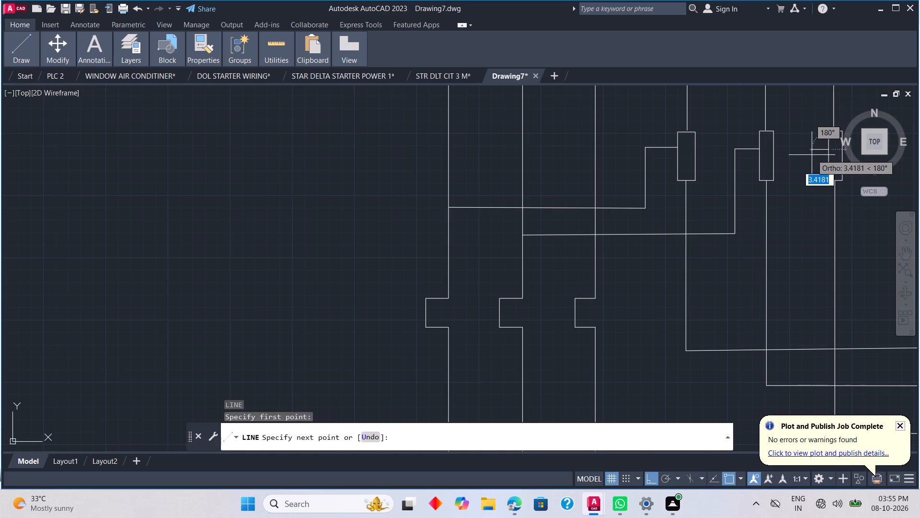
{"action": "left_click", "coordinate": [806, 157]}
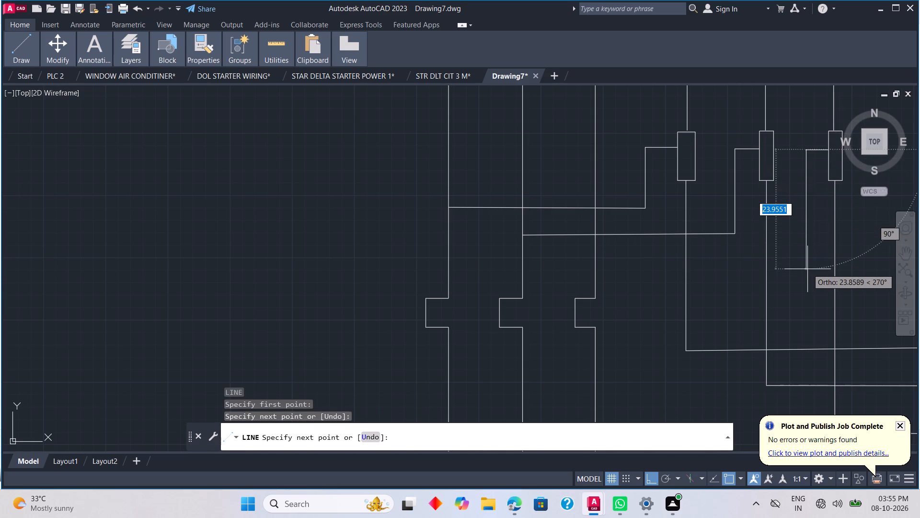
{"action": "left_click", "coordinate": [808, 261]}
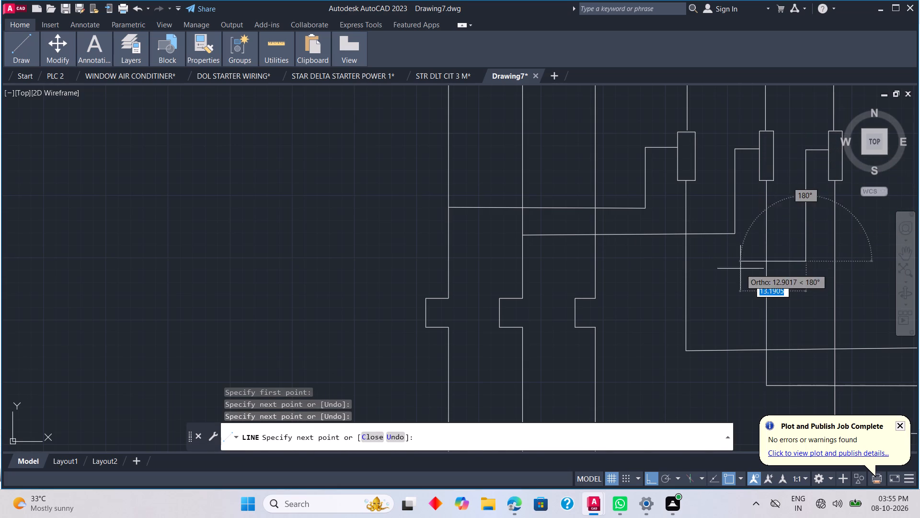
{"action": "left_click", "coordinate": [595, 273]}
{"action": "key", "text": "ctrl+z"}
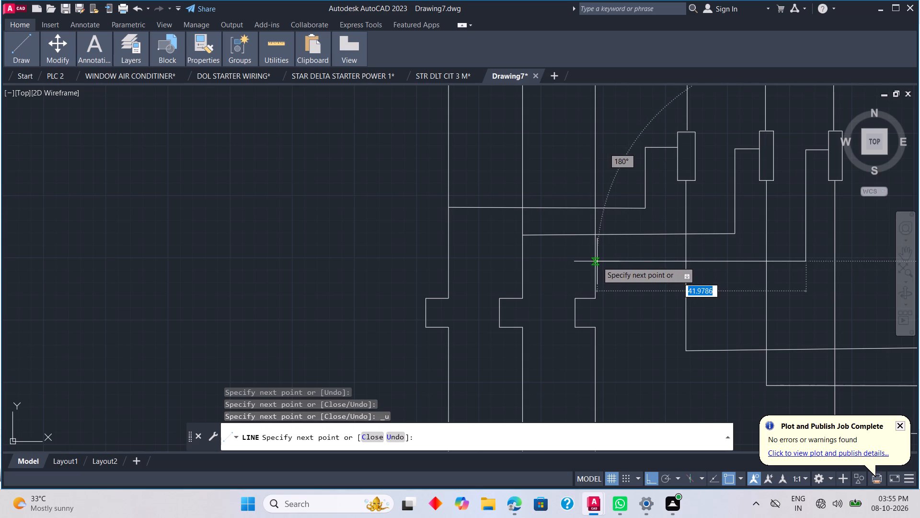
{"action": "scroll", "coordinate": [596, 261], "scroll_direction": "up", "scroll_amount": 2}
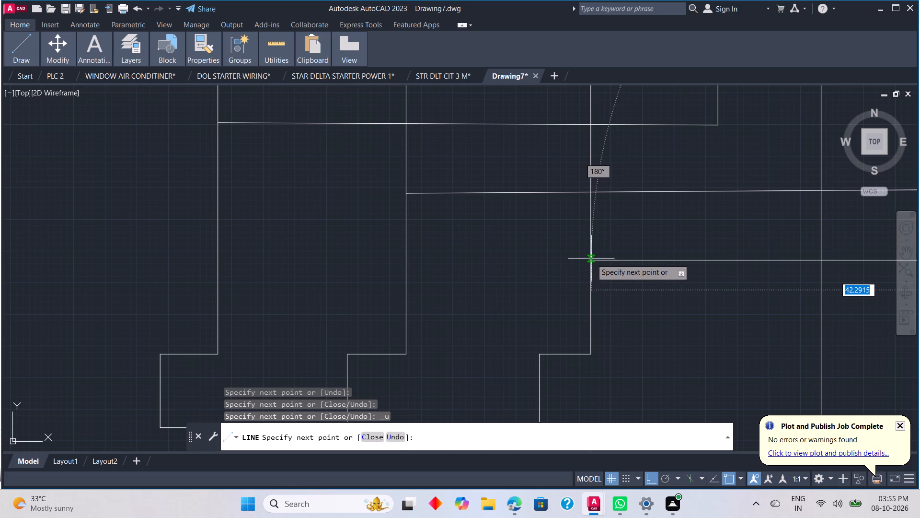
{"action": "left_click", "coordinate": [591, 260]}
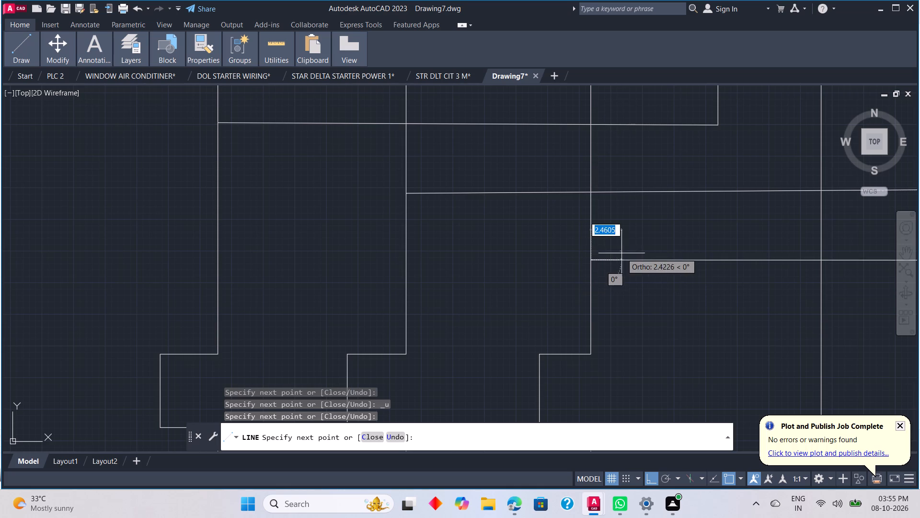
{"action": "key", "text": "Escape"}
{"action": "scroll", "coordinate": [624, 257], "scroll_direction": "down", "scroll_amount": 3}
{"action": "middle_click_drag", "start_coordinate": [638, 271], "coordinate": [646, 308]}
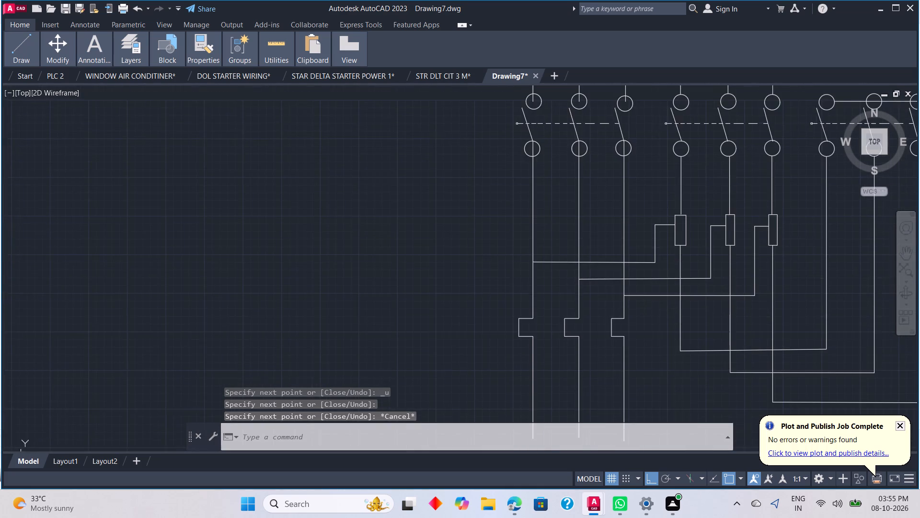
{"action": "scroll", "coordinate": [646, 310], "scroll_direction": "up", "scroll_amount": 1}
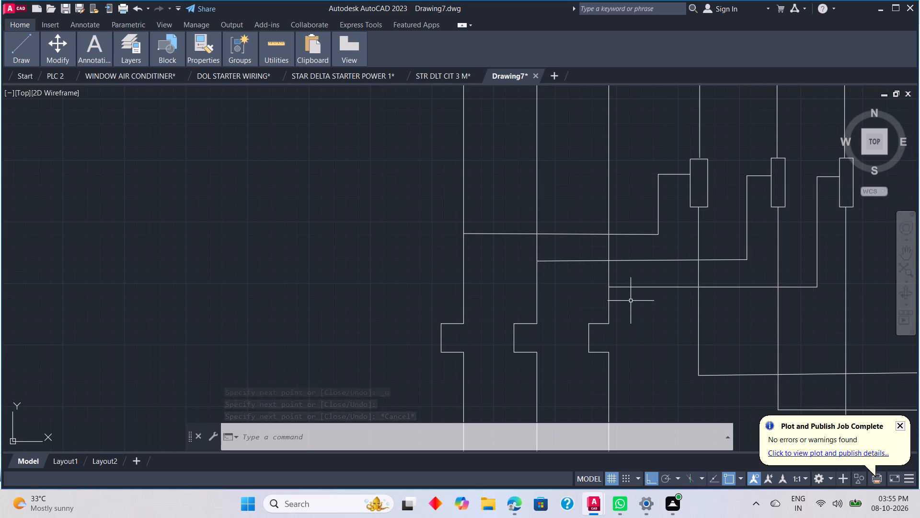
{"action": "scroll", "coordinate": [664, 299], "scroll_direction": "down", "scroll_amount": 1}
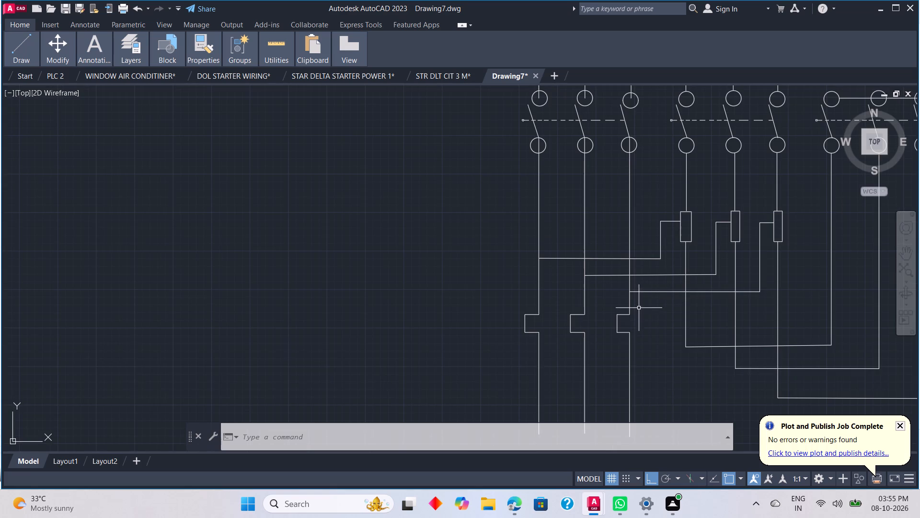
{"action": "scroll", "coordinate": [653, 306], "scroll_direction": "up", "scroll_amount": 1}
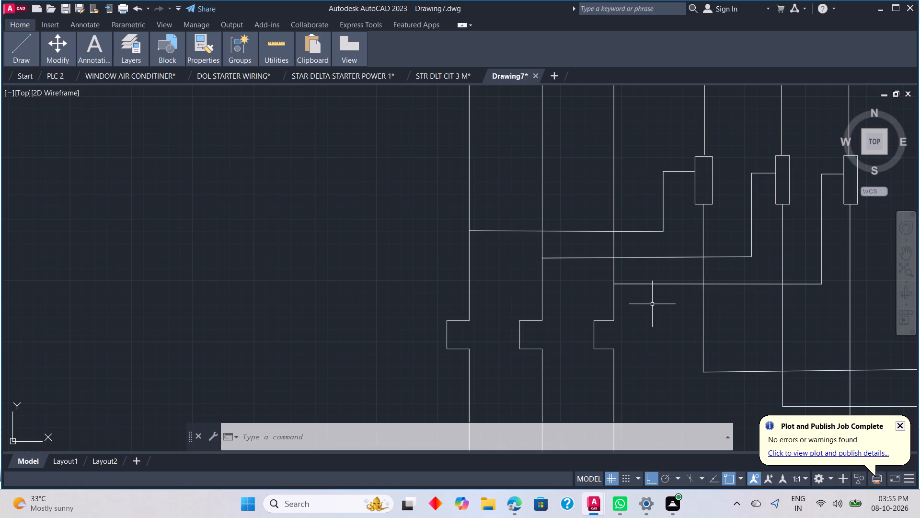
Copy the first contact set's first lower circle about 37 units straight down onto the junction of the first vertical and first stepped line.
{"action": "scroll", "coordinate": [652, 303], "scroll_direction": "down", "scroll_amount": 2}
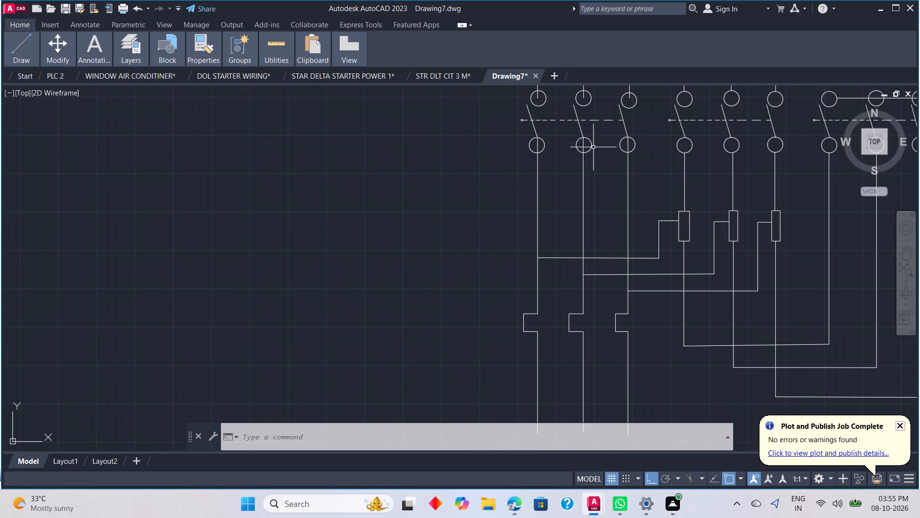
{"action": "left_click", "coordinate": [543, 146]}
{"action": "right_click", "coordinate": [595, 288]}
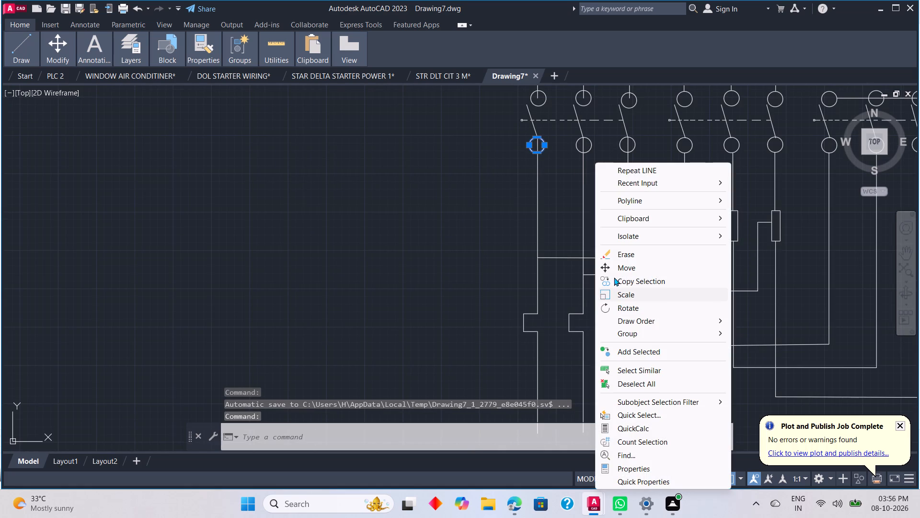
{"action": "left_click", "coordinate": [616, 278]}
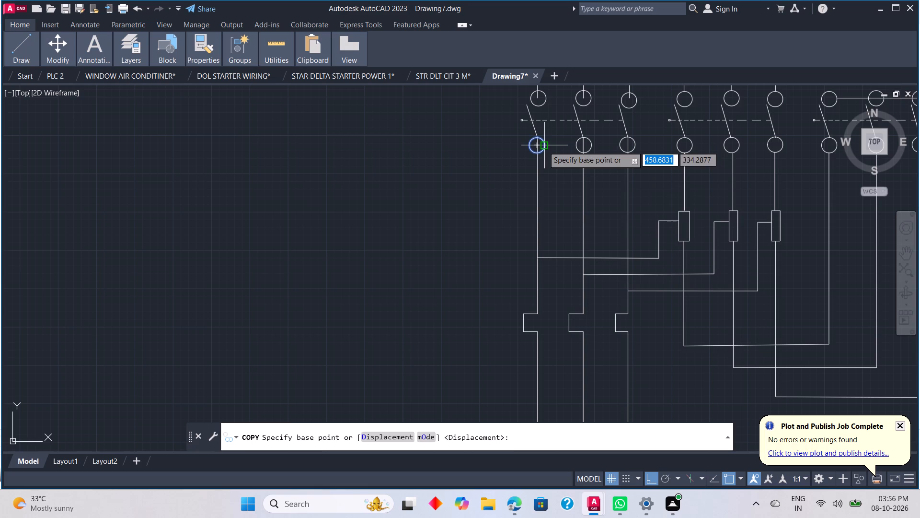
{"action": "left_click", "coordinate": [543, 146]}
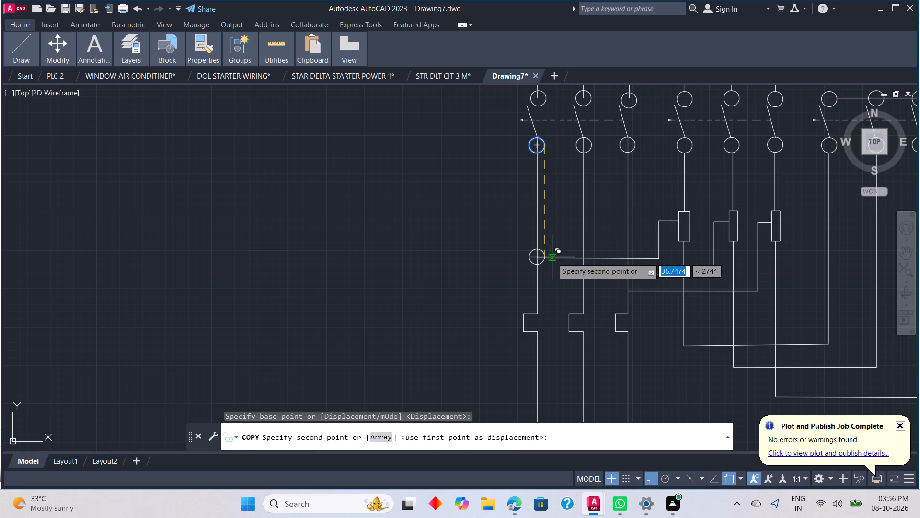
{"action": "left_click", "coordinate": [552, 258]}
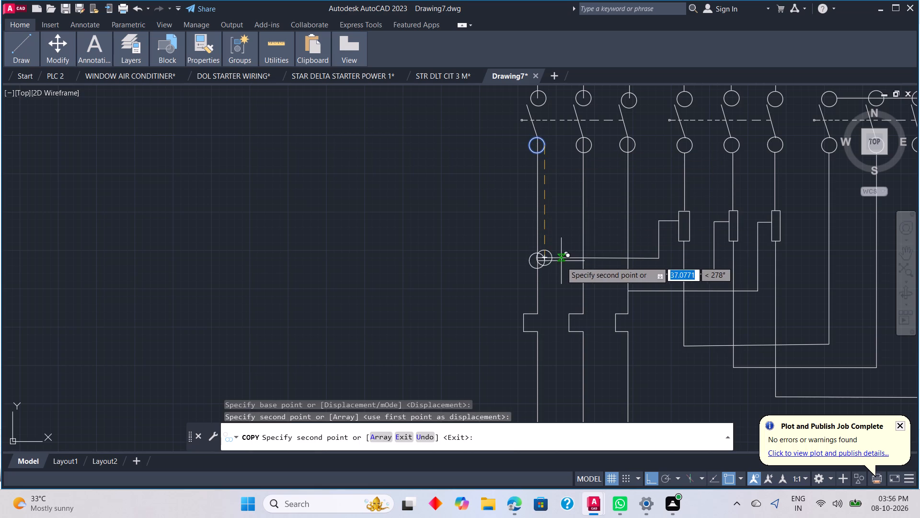
{"action": "key", "text": "ctrl+z"}
{"action": "scroll", "coordinate": [565, 264], "scroll_direction": "up", "scroll_amount": 2}
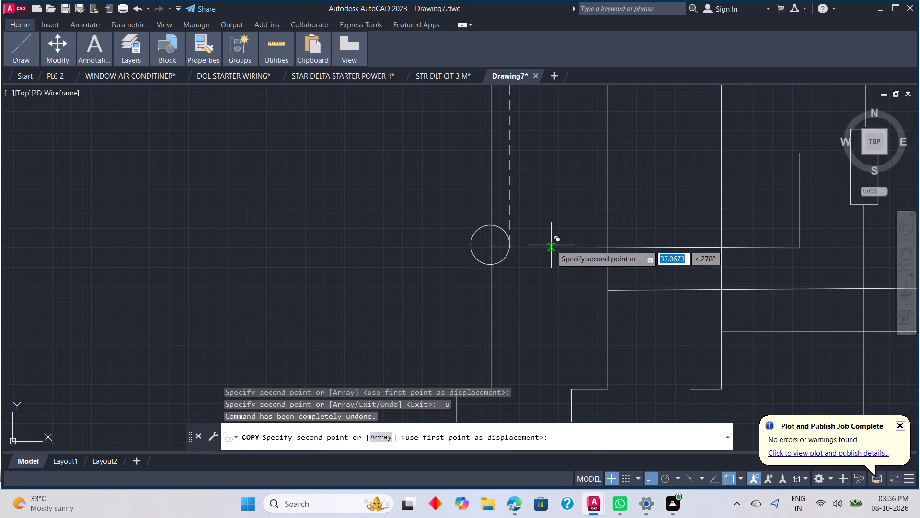
{"action": "left_click", "coordinate": [551, 245]}
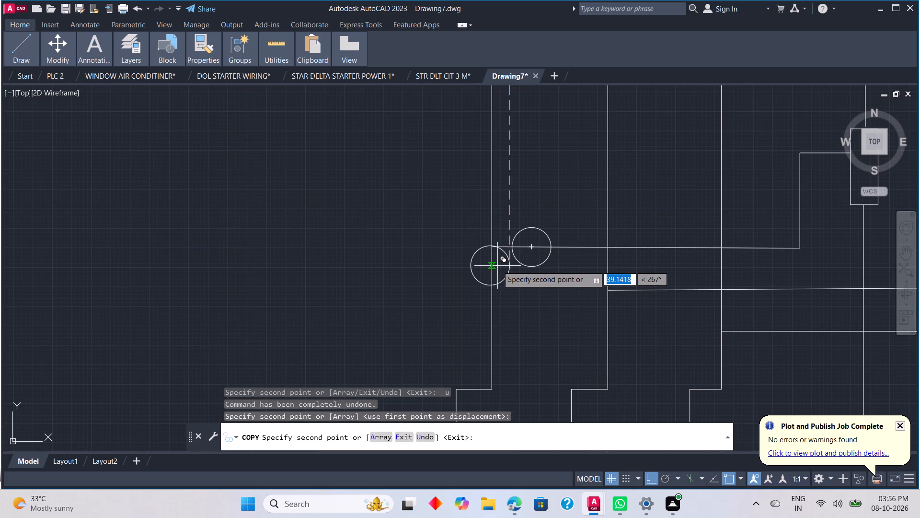
{"action": "key", "text": "ctrl+z"}
{"action": "scroll", "coordinate": [532, 259], "scroll_direction": "up", "scroll_amount": 4}
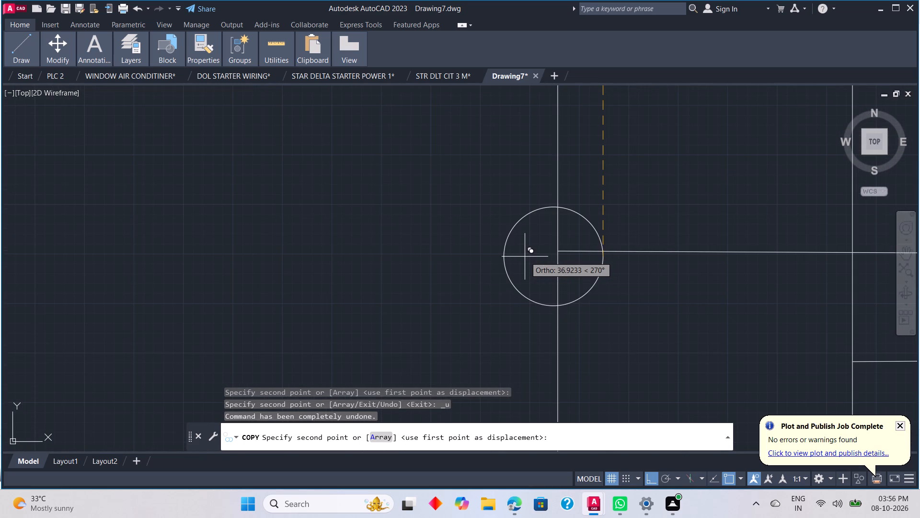
{"action": "left_click", "coordinate": [525, 255]}
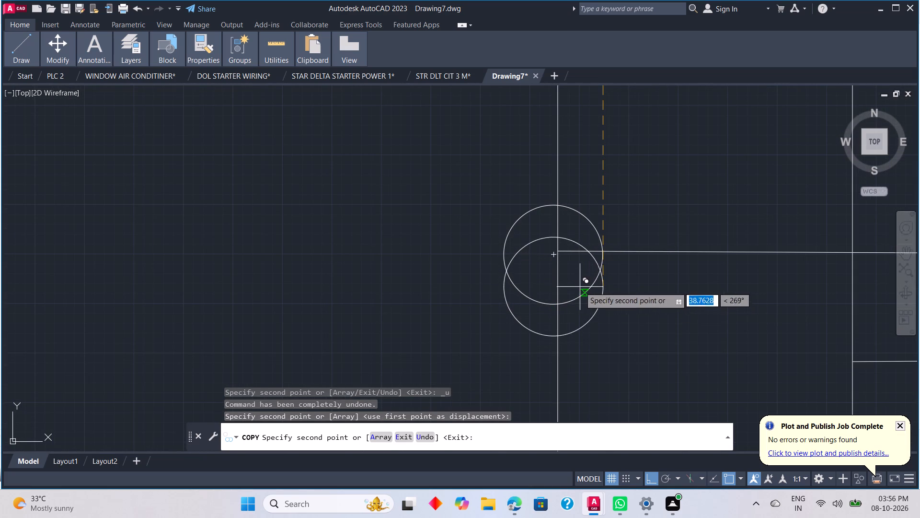
{"action": "key", "text": "Escape"}
{"action": "scroll", "coordinate": [628, 259], "scroll_direction": "down", "scroll_amount": 3}
{"action": "middle_click_drag", "start_coordinate": [654, 232], "coordinate": [652, 232]}
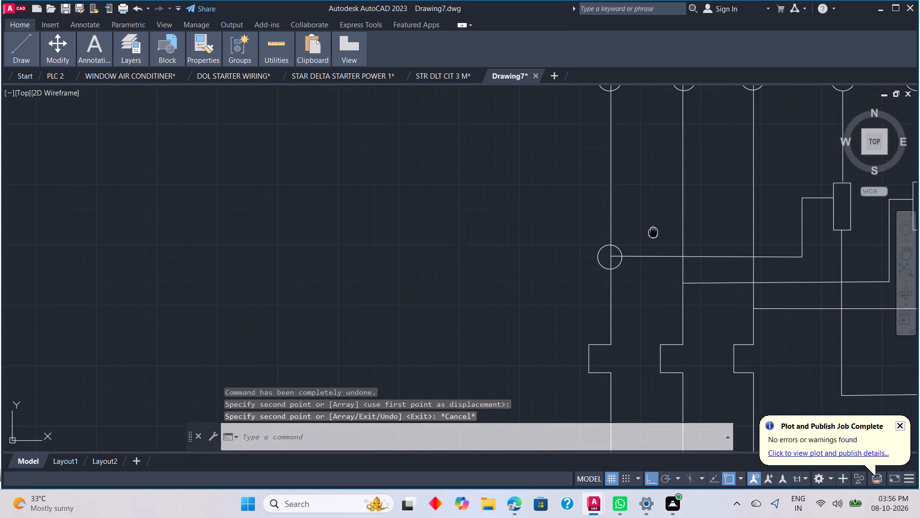
{"action": "middle_click_drag", "start_coordinate": [652, 232], "coordinate": [584, 255]}
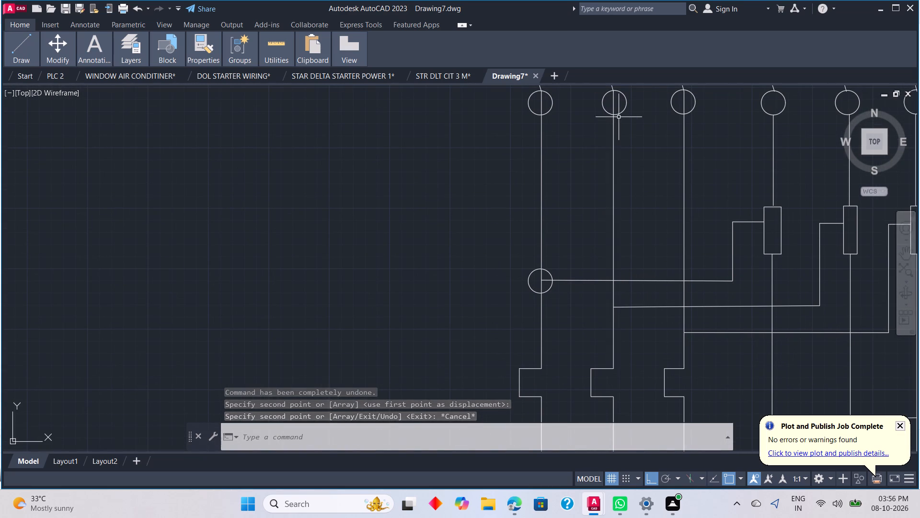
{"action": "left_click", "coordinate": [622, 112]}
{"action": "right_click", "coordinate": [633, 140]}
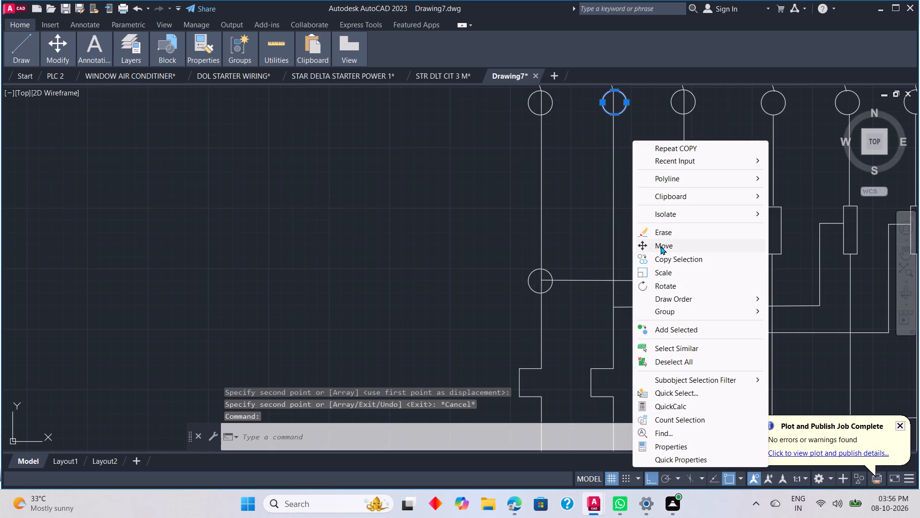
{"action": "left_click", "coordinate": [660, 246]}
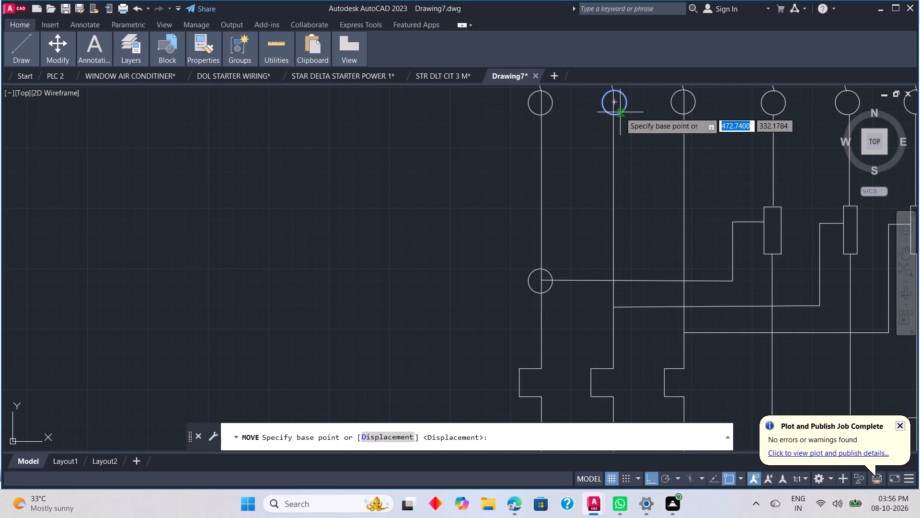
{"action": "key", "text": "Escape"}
Copy the first contact set's second lower circle about 42 units down onto the junction of the second vertical and second stepped line.
{"action": "left_click", "coordinate": [620, 113]}
{"action": "right_click", "coordinate": [619, 115]}
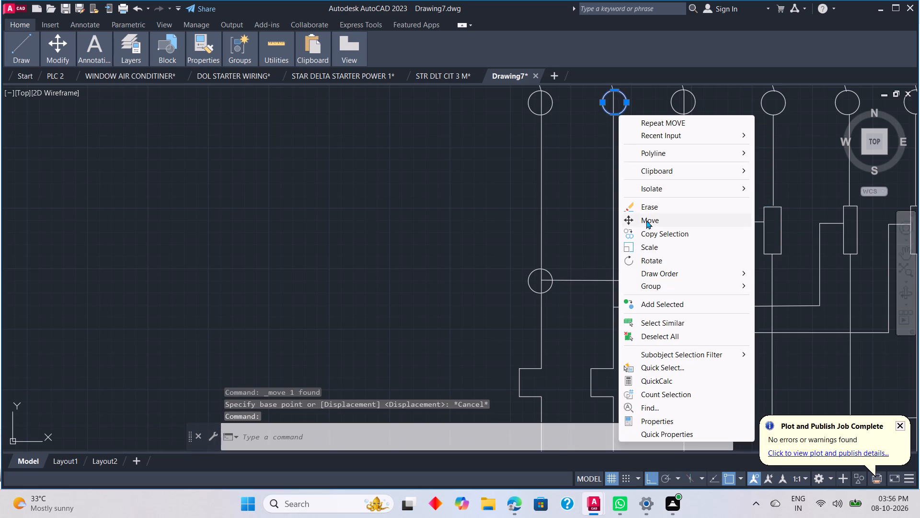
{"action": "left_click", "coordinate": [649, 237]}
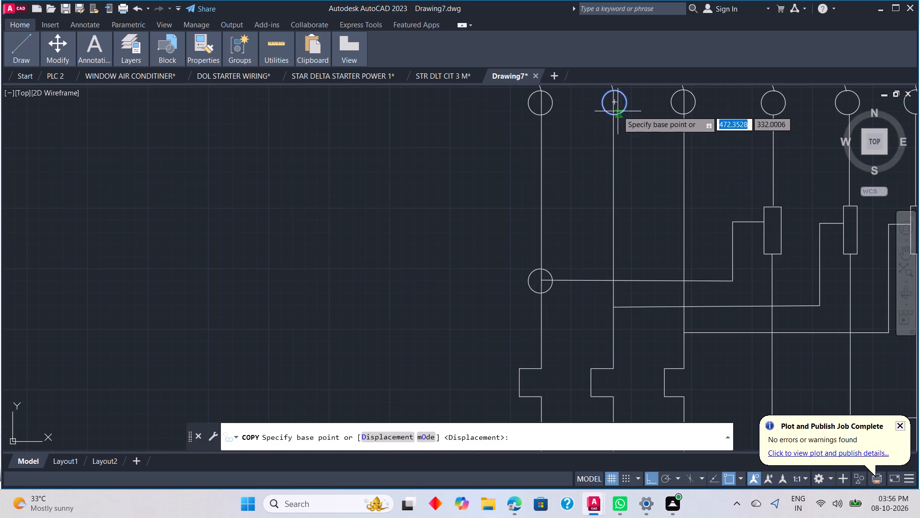
{"action": "left_click", "coordinate": [615, 103]}
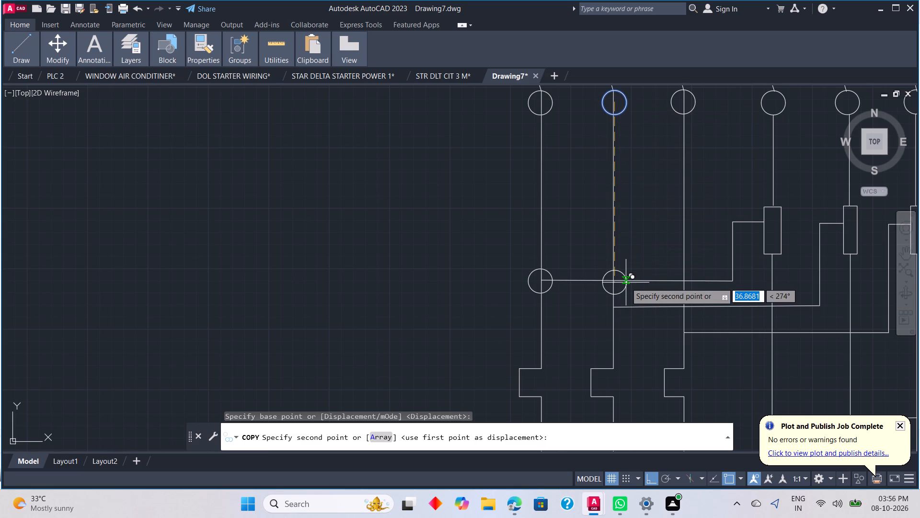
{"action": "left_click", "coordinate": [613, 282]}
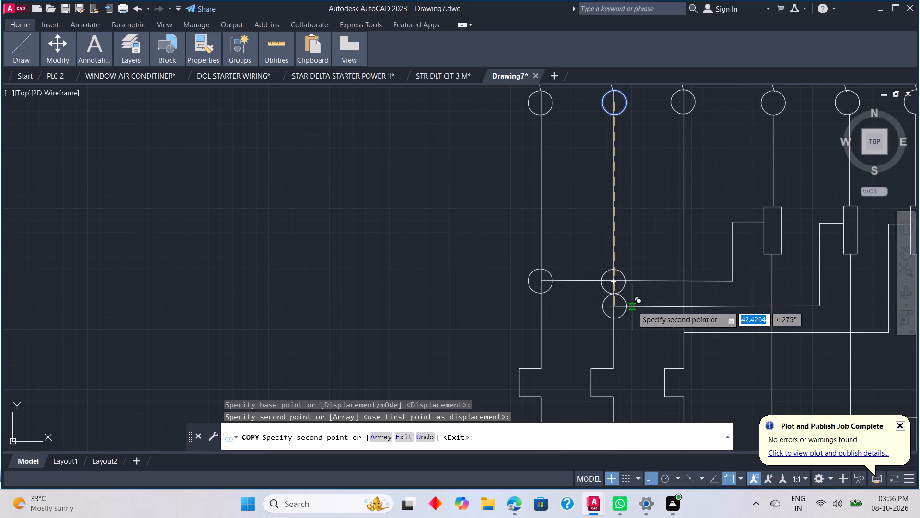
{"action": "key", "text": "ctrl+z"}
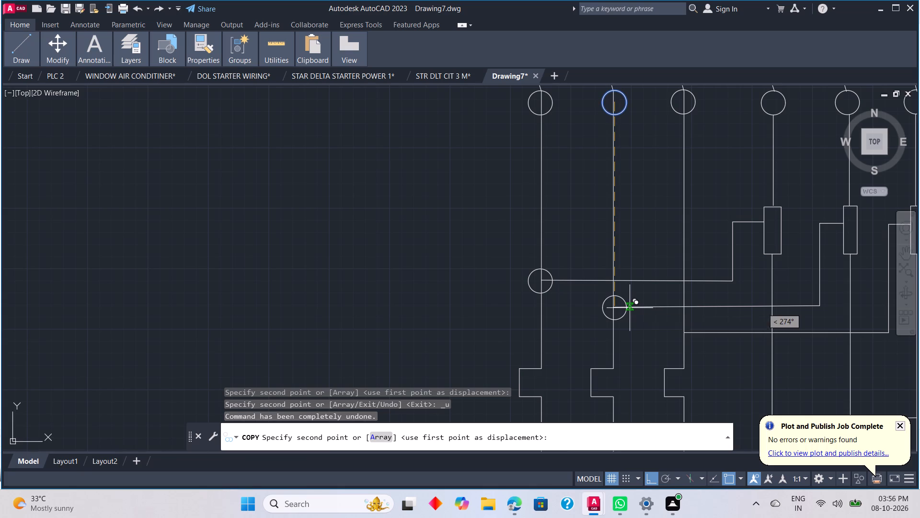
{"action": "left_click", "coordinate": [630, 308]}
{"action": "key", "text": "ctrl+z"}
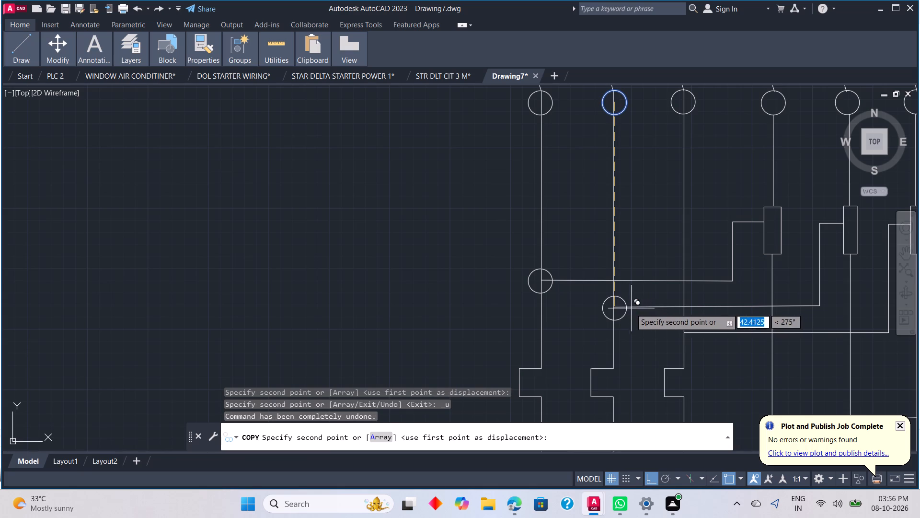
{"action": "left_click", "coordinate": [614, 309]}
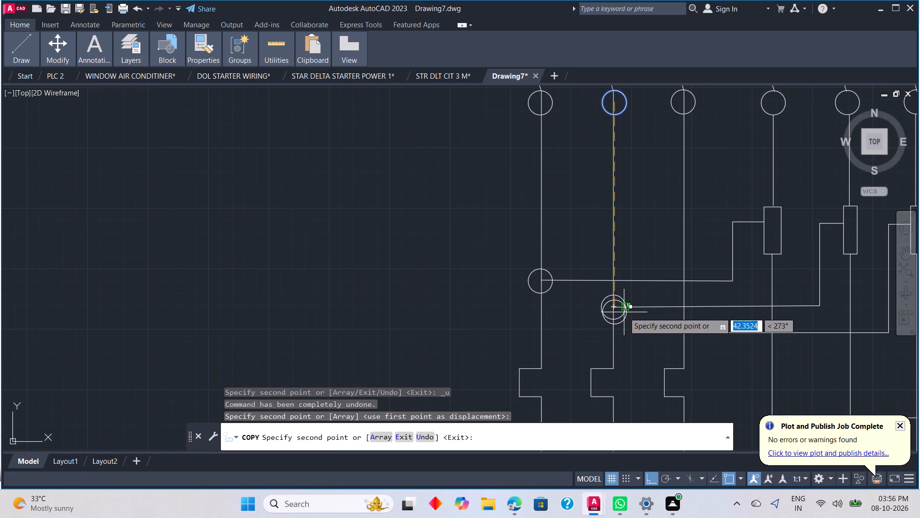
{"action": "key", "text": "Escape"}
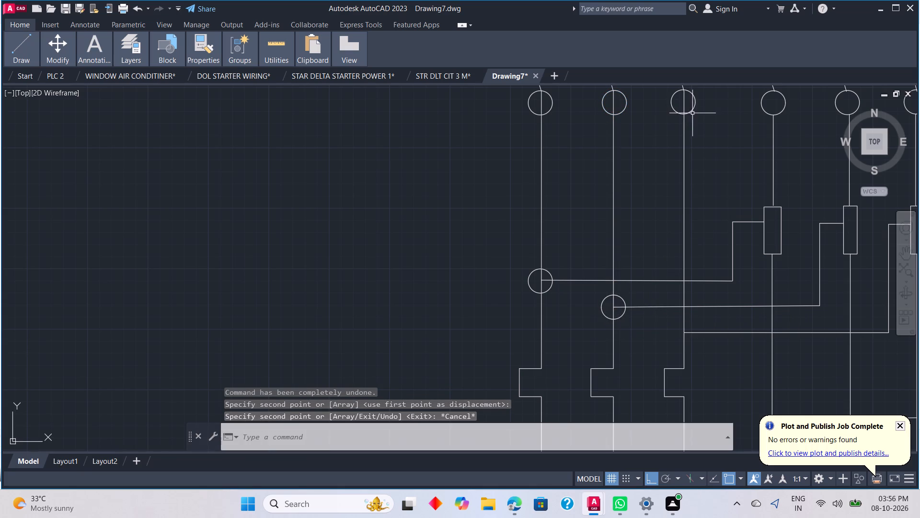
Copy the first contact set's third lower circle about 48 units down onto the junction of the third vertical and third stepped line.
{"action": "left_click", "coordinate": [693, 113]}
{"action": "left_click", "coordinate": [692, 108]}
{"action": "right_click", "coordinate": [694, 117]}
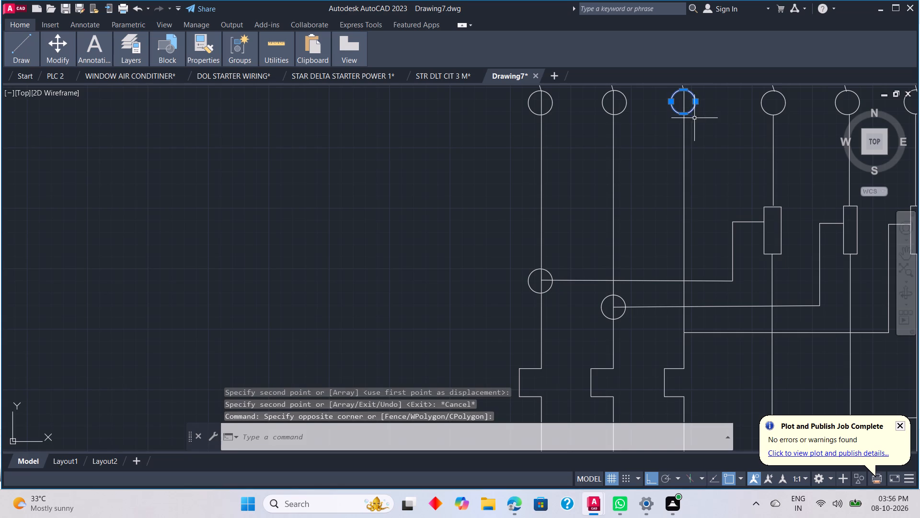
{"action": "left_click", "coordinate": [724, 237]}
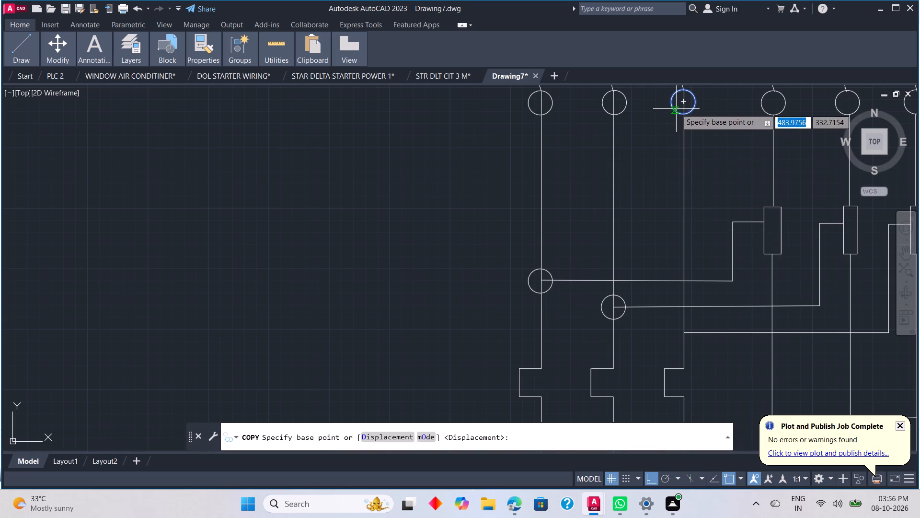
{"action": "left_click", "coordinate": [681, 101]}
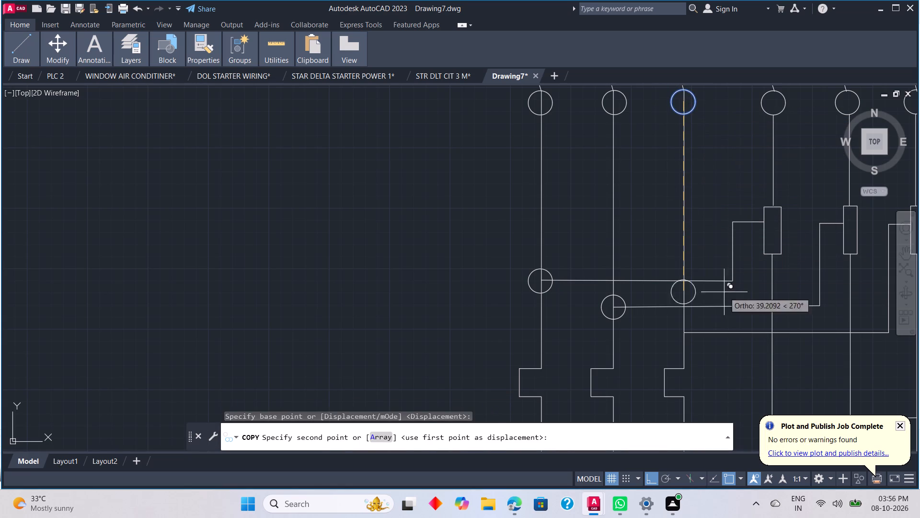
{"action": "left_click", "coordinate": [685, 334]}
{"action": "key", "text": "Escape"}
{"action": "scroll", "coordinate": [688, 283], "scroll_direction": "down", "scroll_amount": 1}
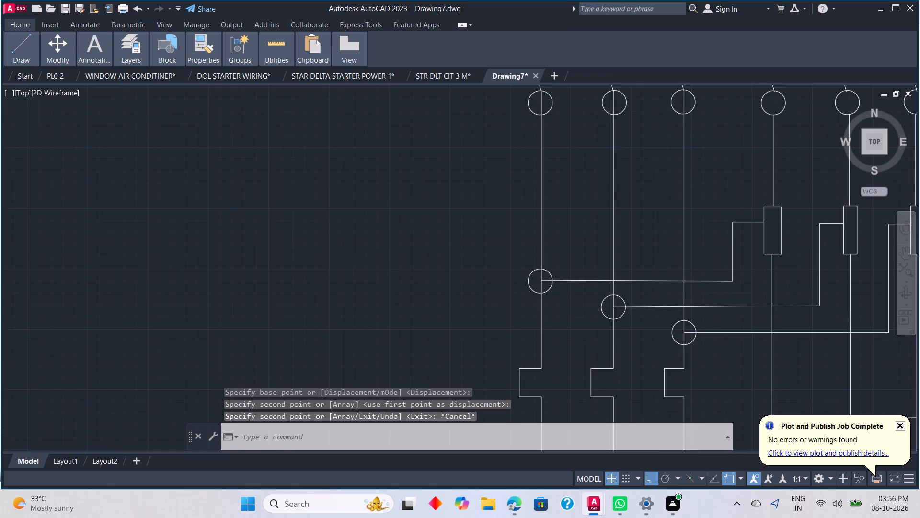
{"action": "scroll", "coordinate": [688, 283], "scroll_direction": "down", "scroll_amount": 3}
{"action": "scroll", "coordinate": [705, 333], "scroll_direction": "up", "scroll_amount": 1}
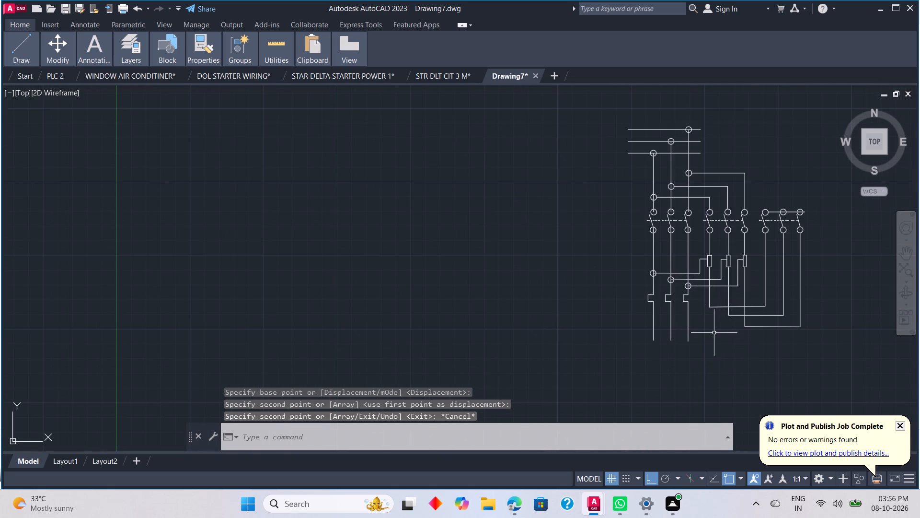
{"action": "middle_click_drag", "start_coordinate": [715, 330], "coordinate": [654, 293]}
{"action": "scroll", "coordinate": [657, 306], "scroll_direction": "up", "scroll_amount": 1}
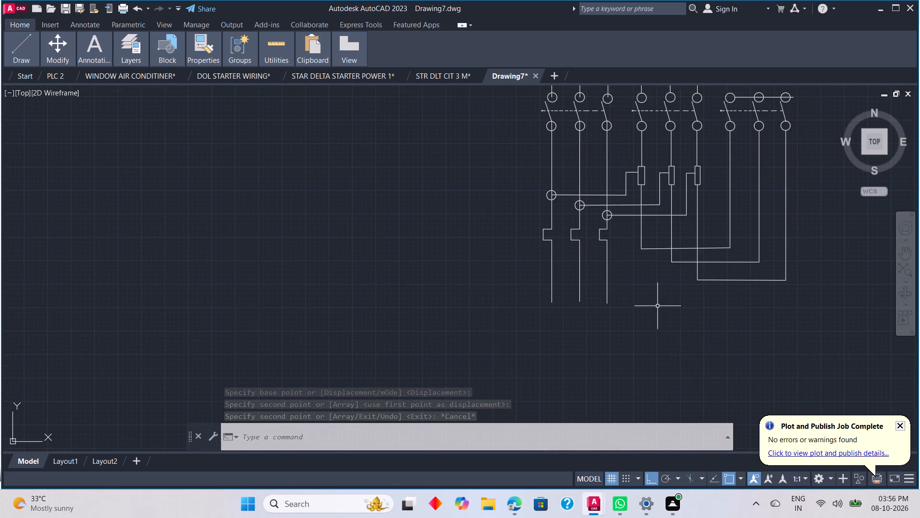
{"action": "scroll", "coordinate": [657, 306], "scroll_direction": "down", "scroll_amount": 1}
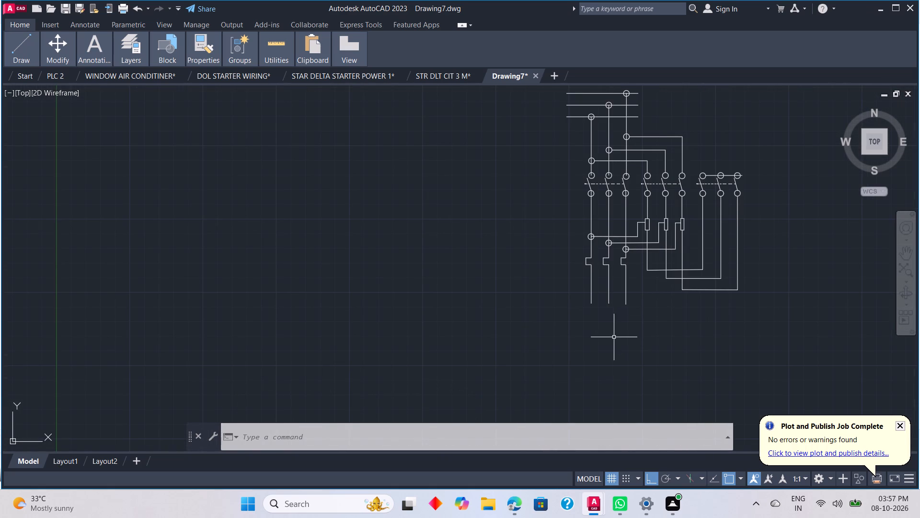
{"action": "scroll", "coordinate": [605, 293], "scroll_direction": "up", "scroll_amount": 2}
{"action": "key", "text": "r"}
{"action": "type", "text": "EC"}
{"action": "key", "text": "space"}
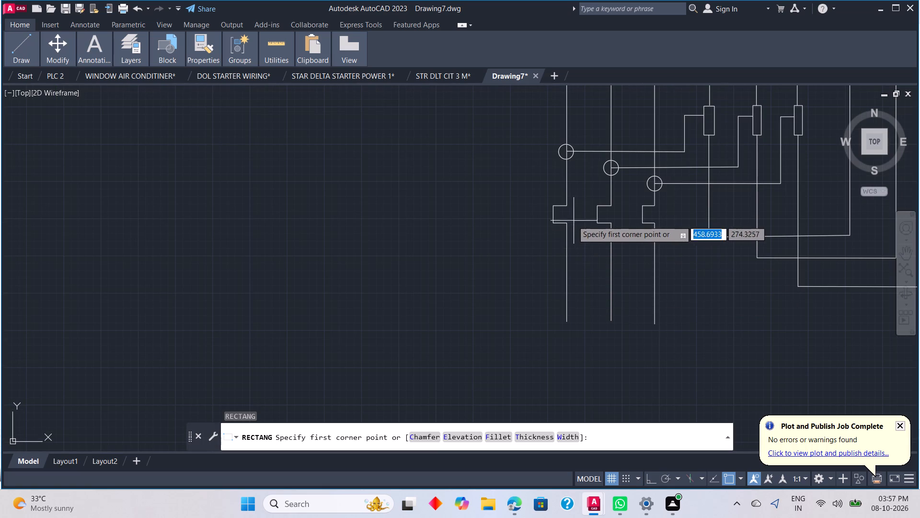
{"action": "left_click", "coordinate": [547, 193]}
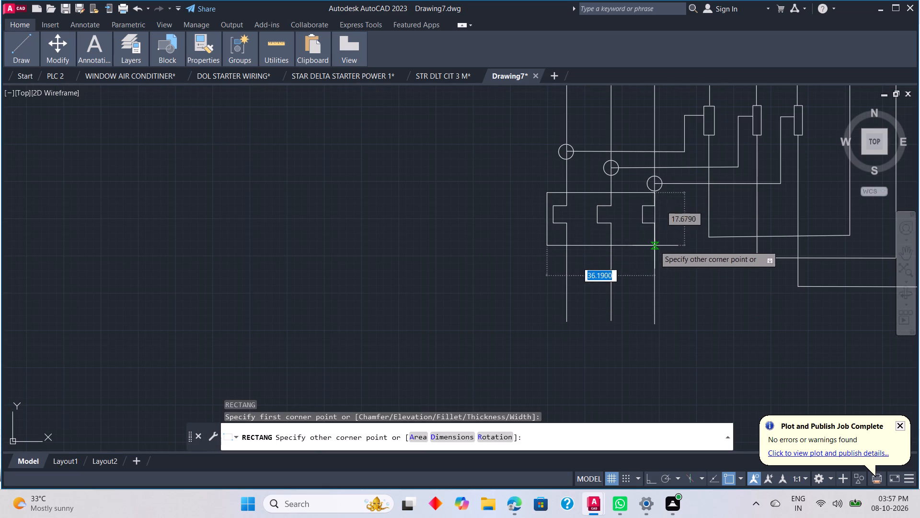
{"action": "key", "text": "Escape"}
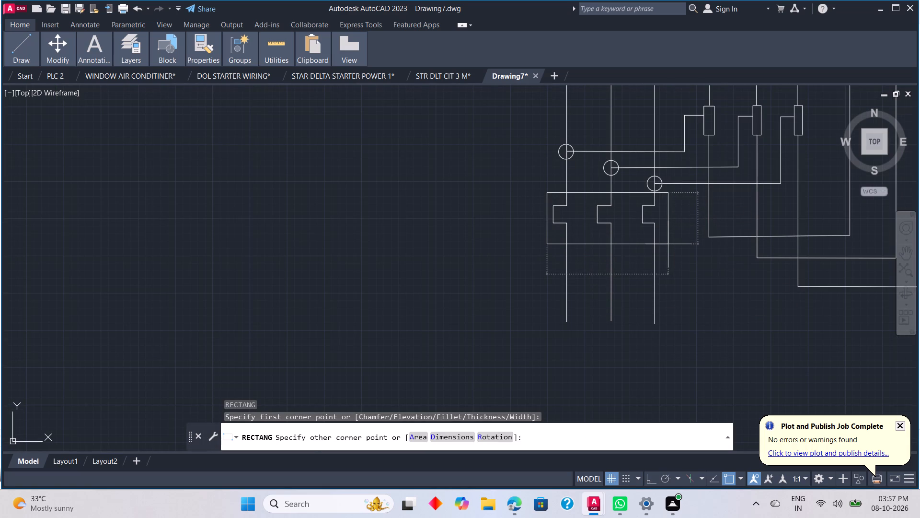
Draw a rectangle about 38 by 12 units enclosing the three overload elements.
{"action": "type", "text": "REC"}
{"action": "key", "text": "space"}
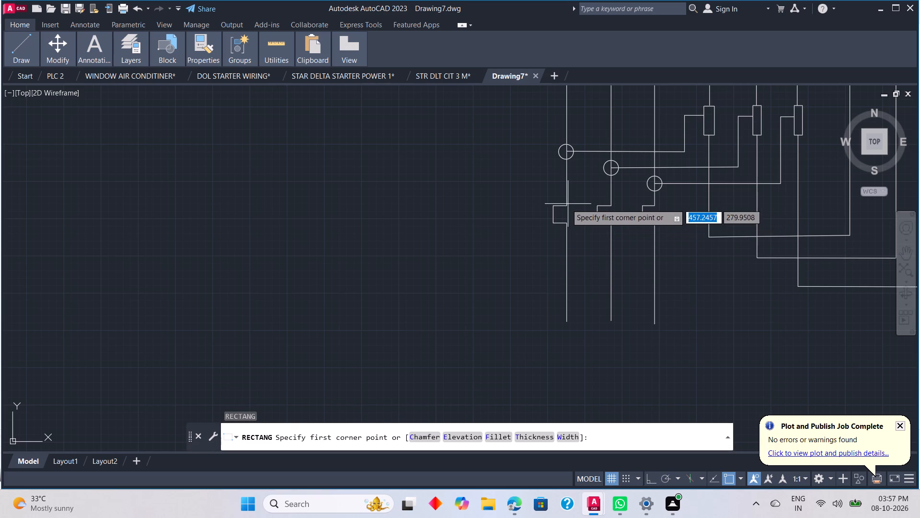
{"action": "left_click", "coordinate": [548, 198]}
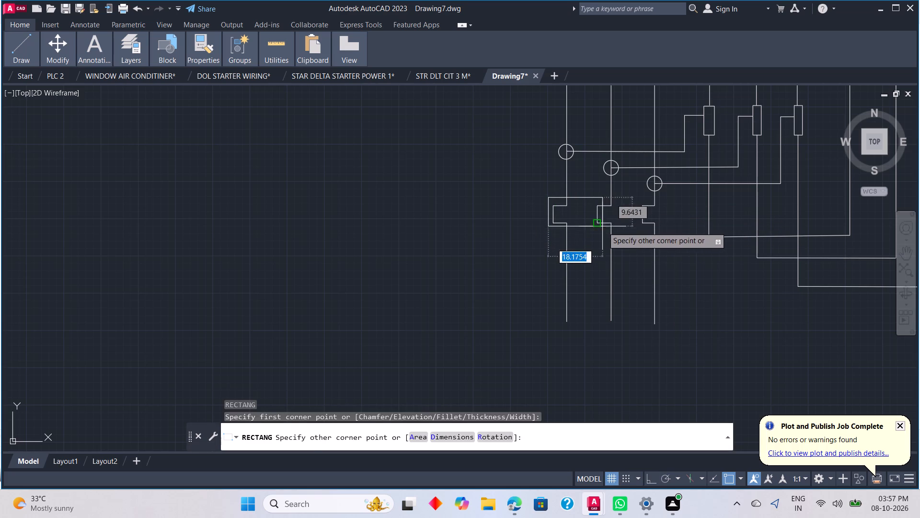
{"action": "left_click", "coordinate": [661, 235]}
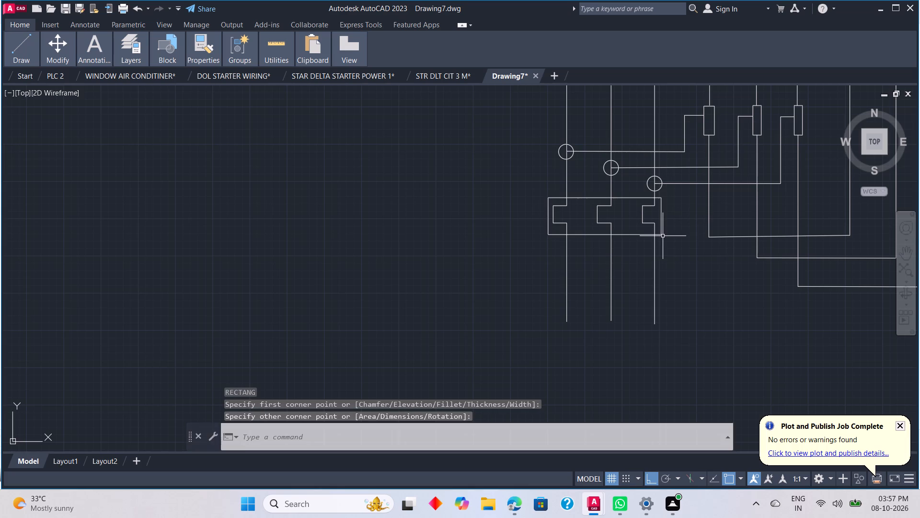
{"action": "key", "text": "Escape"}
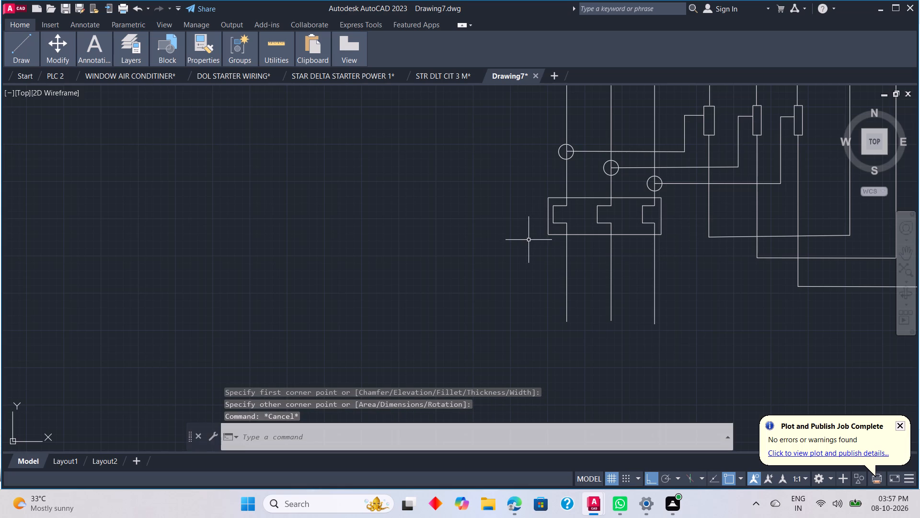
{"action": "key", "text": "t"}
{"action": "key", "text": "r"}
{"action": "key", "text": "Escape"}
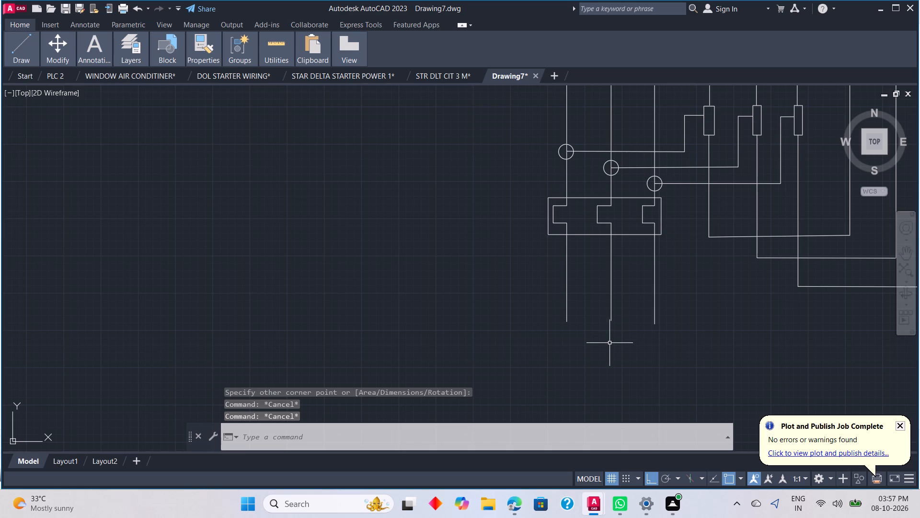
Draw a motor circle of about 18 units radius, centred by Extension snap about 9.6 units straight below the middle overload line's end.
{"action": "key", "text": "c"}
{"action": "key", "text": "space"}
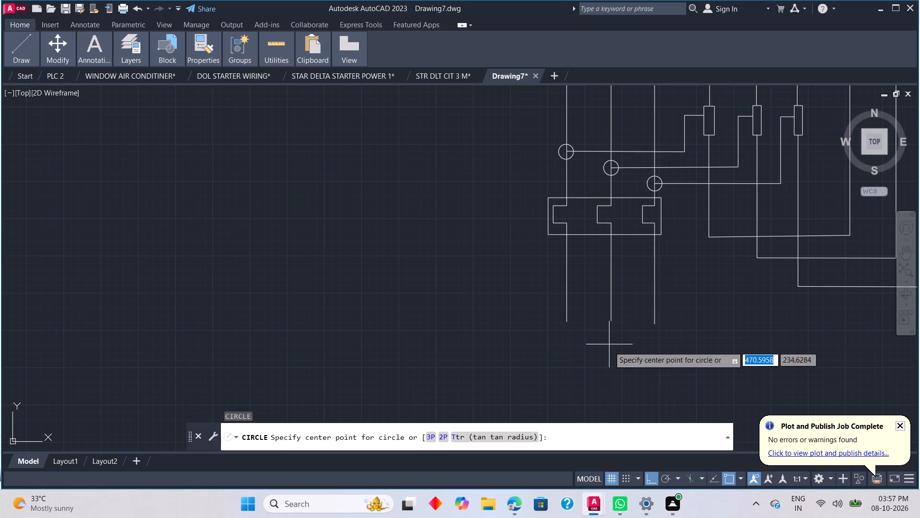
{"action": "middle_click_drag", "start_coordinate": [600, 341], "coordinate": [617, 279]}
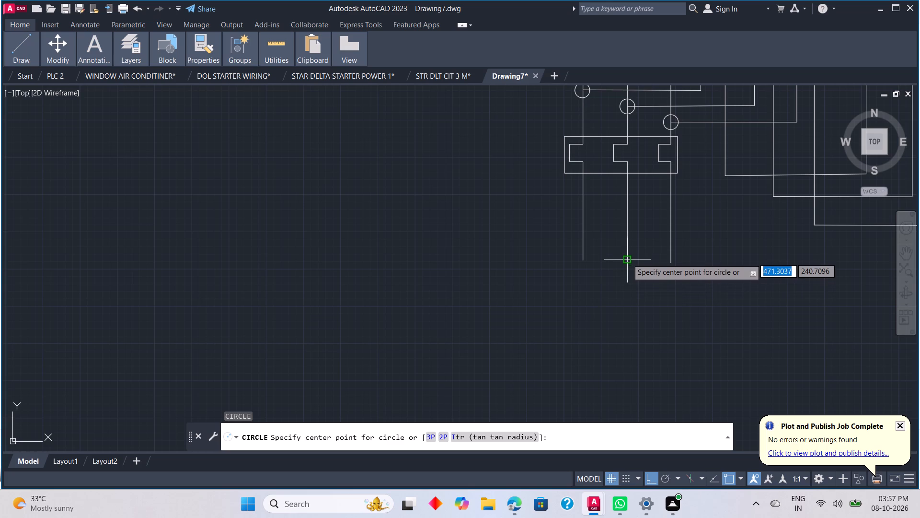
{"action": "left_click", "coordinate": [737, 476]}
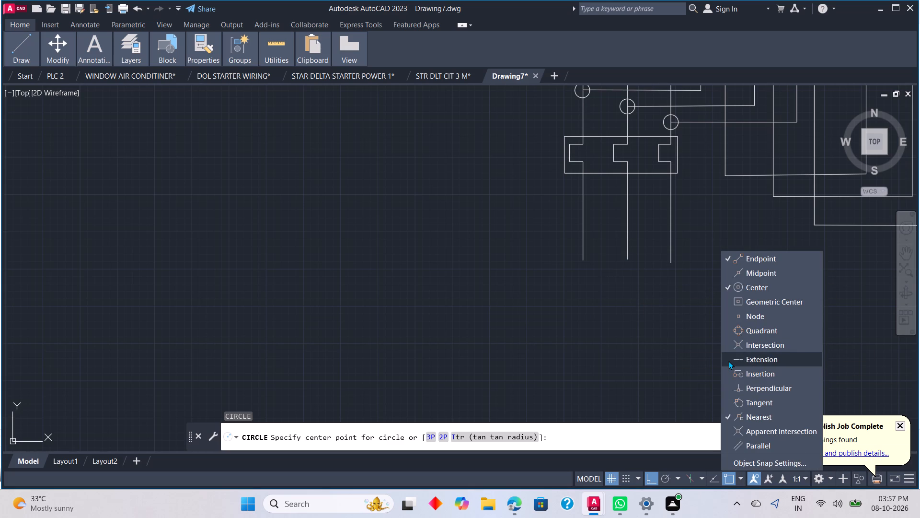
{"action": "left_click", "coordinate": [728, 360]}
{"action": "left_click", "coordinate": [645, 322]}
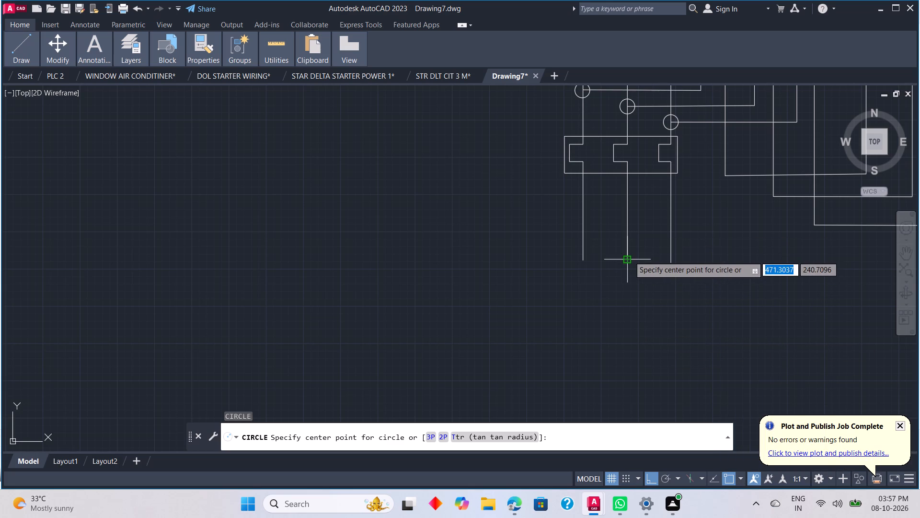
{"action": "left_click", "coordinate": [631, 289]}
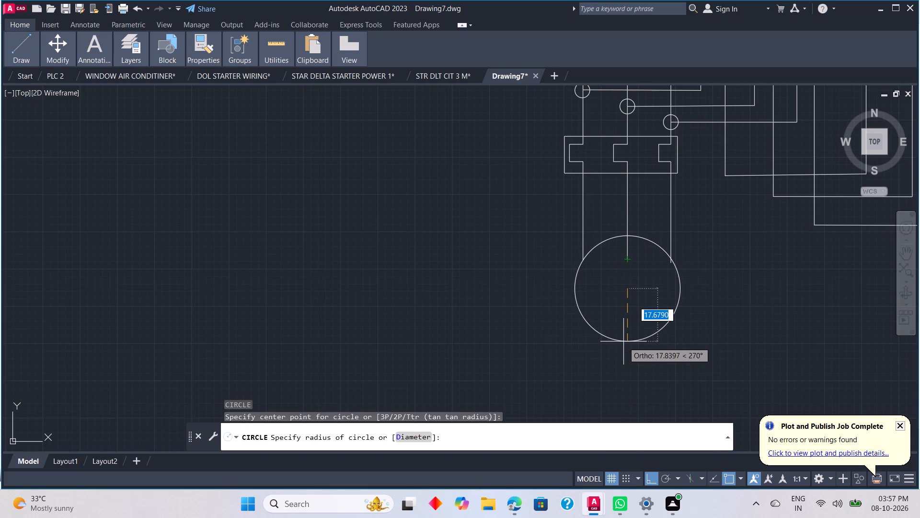
{"action": "left_click", "coordinate": [623, 341]}
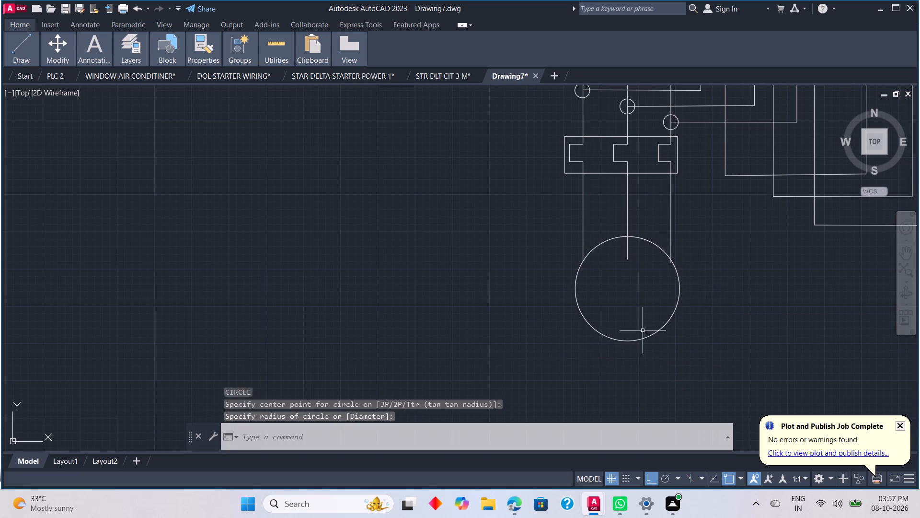
{"action": "key", "text": "Escape"}
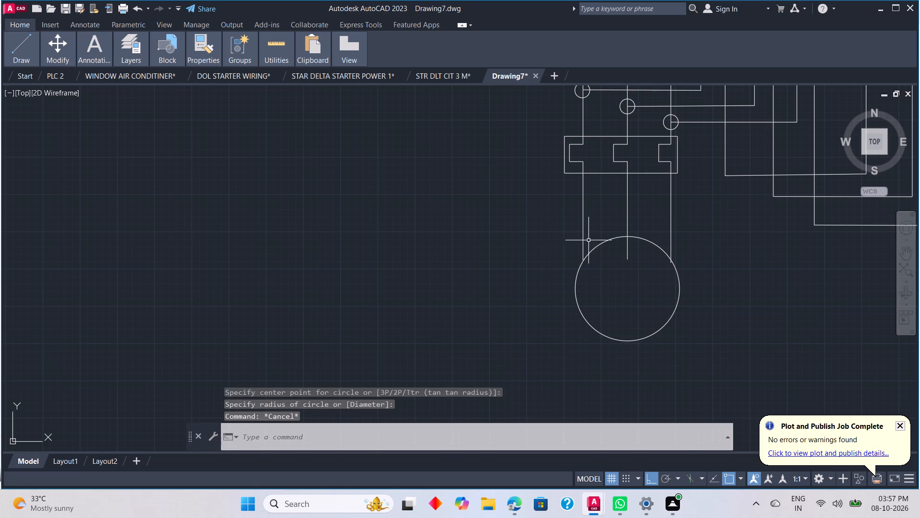
Extend the first overload element's vertical line down to the motor circle.
{"action": "scroll", "coordinate": [588, 240], "scroll_direction": "down", "scroll_amount": 4}
{"action": "scroll", "coordinate": [606, 255], "scroll_direction": "up", "scroll_amount": 3}
{"action": "middle_click_drag", "start_coordinate": [601, 241], "coordinate": [650, 352]}
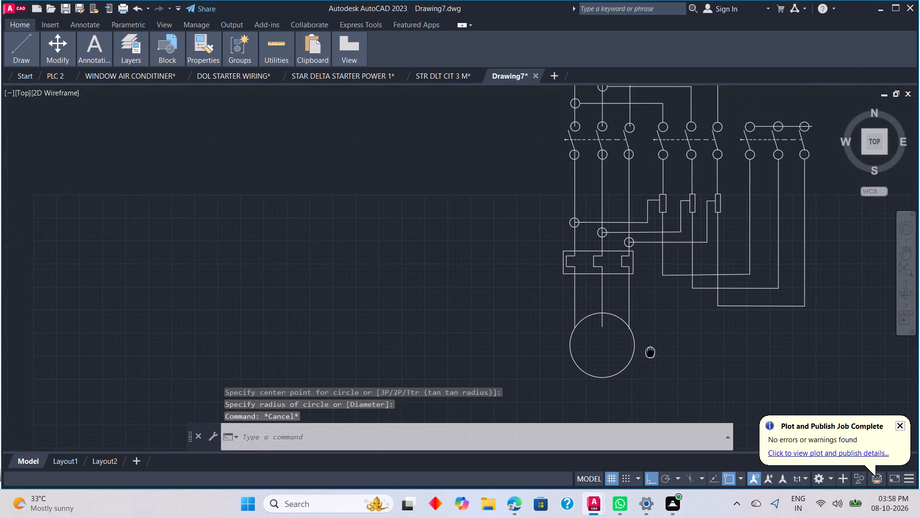
{"action": "middle_click_drag", "start_coordinate": [650, 352], "coordinate": [652, 359]}
{"action": "scroll", "coordinate": [645, 356], "scroll_direction": "up", "scroll_amount": 2}
{"action": "key", "text": "e"}
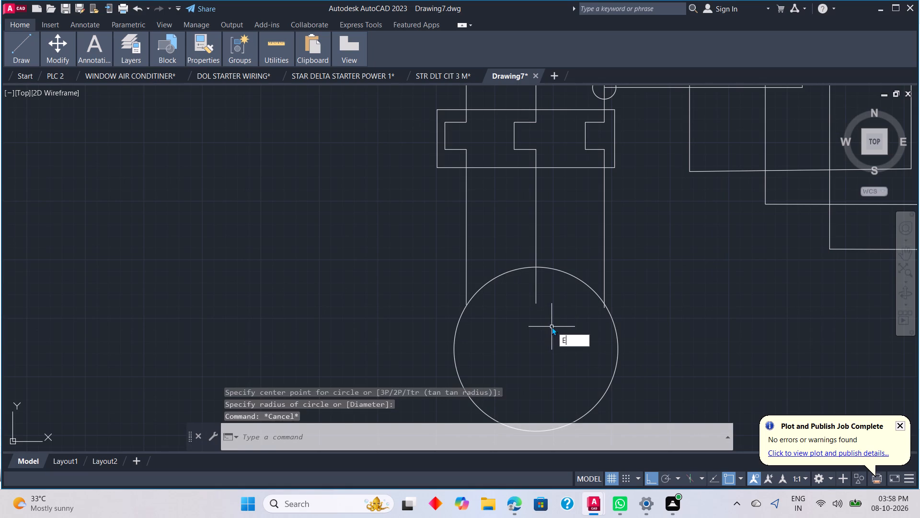
{"action": "key", "text": "x"}
{"action": "key", "text": "space"}
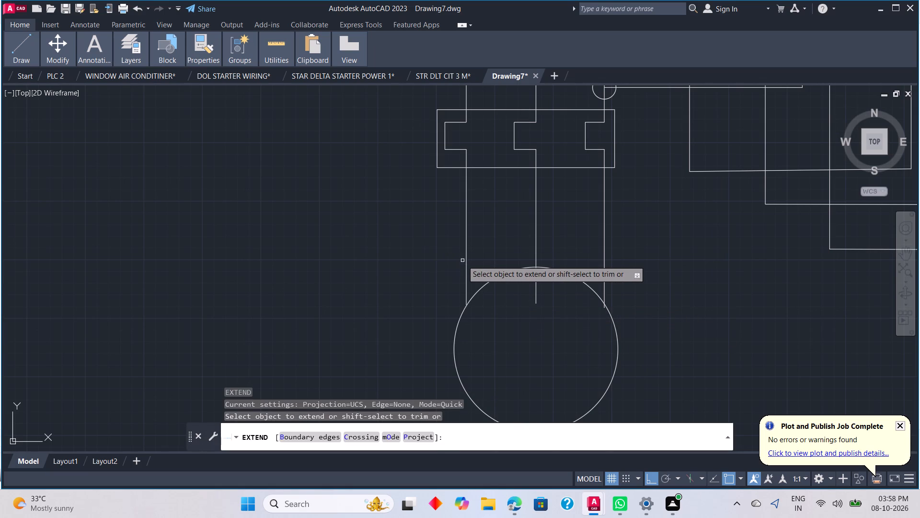
{"action": "left_click", "coordinate": [467, 265]}
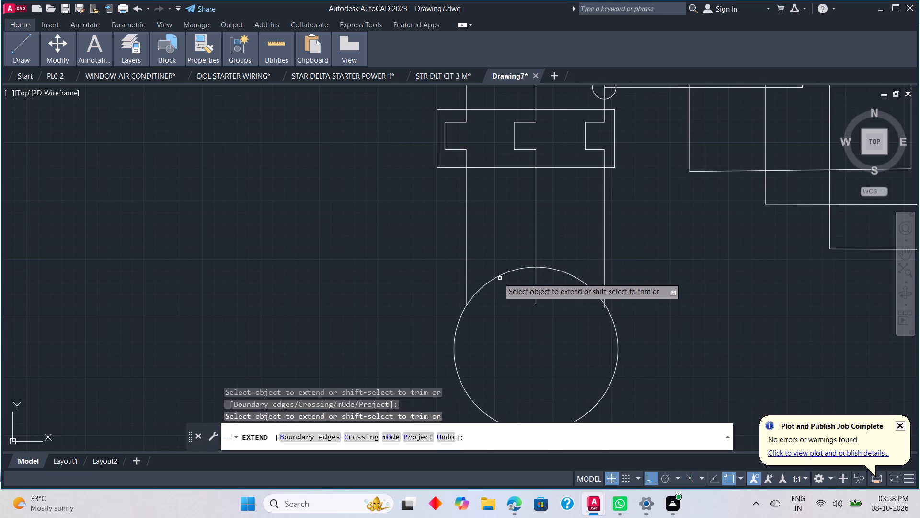
{"action": "key", "text": "Escape"}
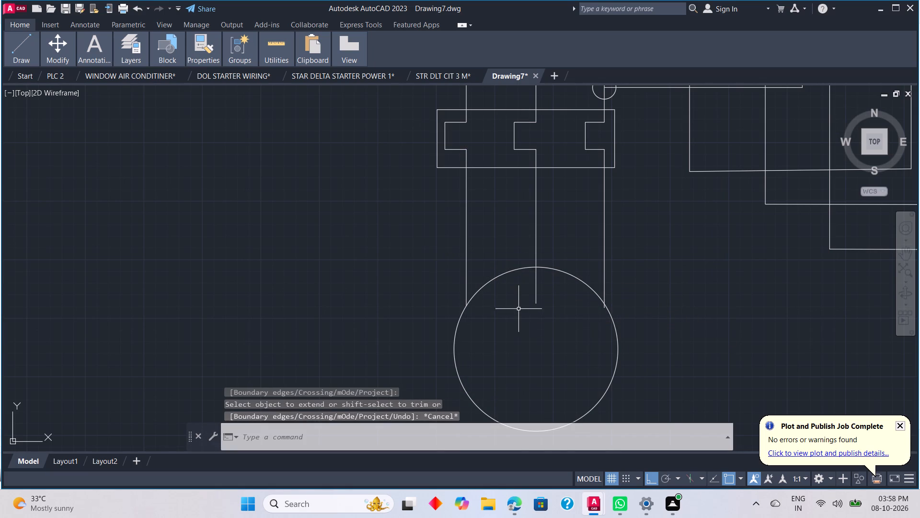
Trim the ends of the second and third overload vertical lines that run inside the motor circle.
{"action": "key", "text": "t"}
{"action": "key", "text": "r"}
{"action": "key", "text": "space"}
{"action": "left_click", "coordinate": [533, 286]}
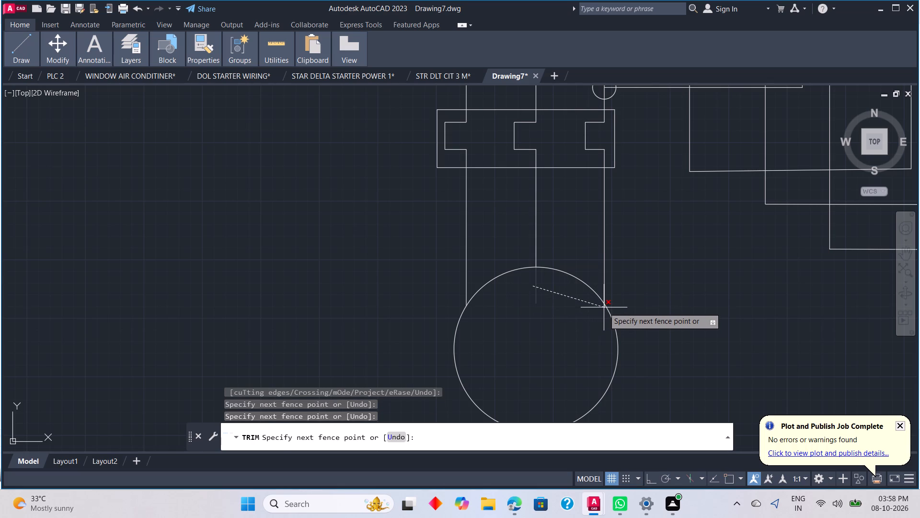
{"action": "scroll", "coordinate": [606, 309], "scroll_direction": "up", "scroll_amount": 3}
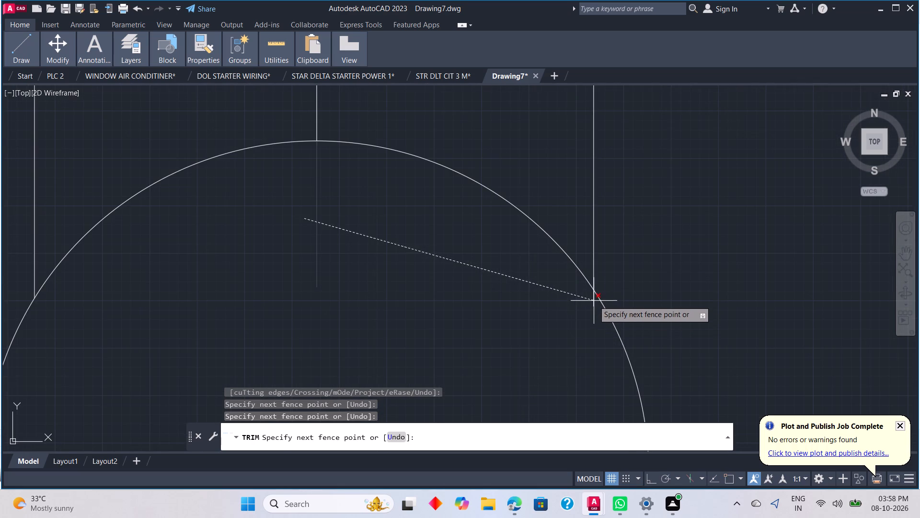
{"action": "left_click", "coordinate": [594, 301]}
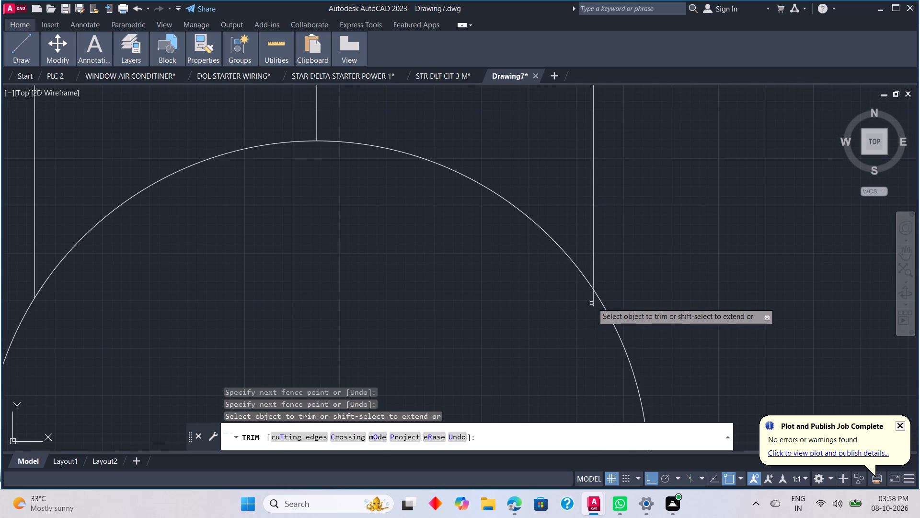
{"action": "left_click", "coordinate": [594, 301]}
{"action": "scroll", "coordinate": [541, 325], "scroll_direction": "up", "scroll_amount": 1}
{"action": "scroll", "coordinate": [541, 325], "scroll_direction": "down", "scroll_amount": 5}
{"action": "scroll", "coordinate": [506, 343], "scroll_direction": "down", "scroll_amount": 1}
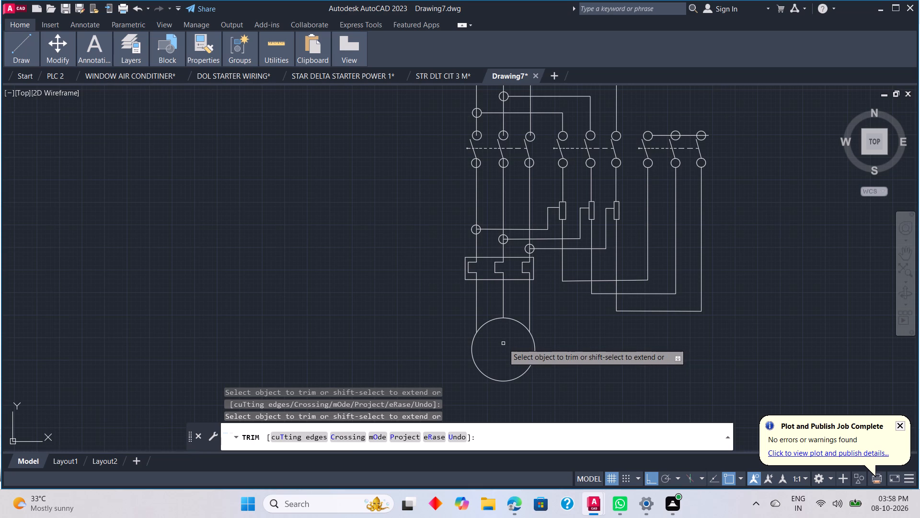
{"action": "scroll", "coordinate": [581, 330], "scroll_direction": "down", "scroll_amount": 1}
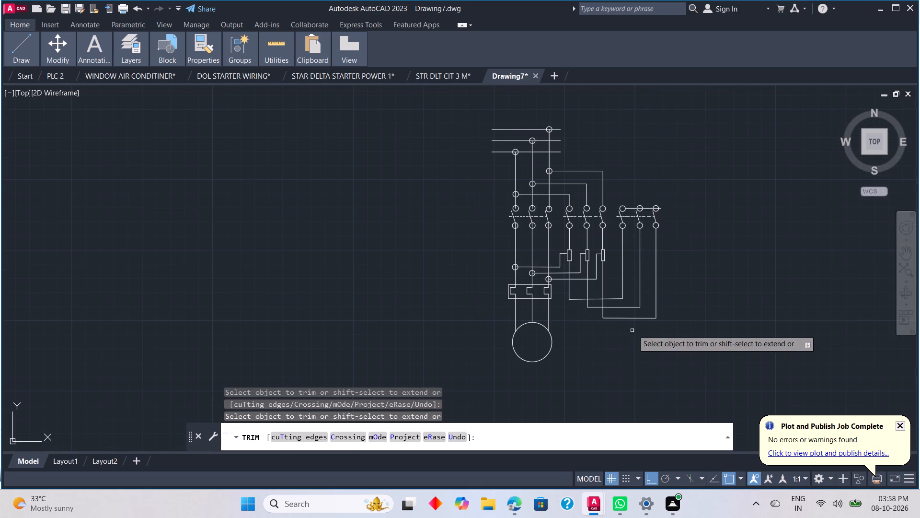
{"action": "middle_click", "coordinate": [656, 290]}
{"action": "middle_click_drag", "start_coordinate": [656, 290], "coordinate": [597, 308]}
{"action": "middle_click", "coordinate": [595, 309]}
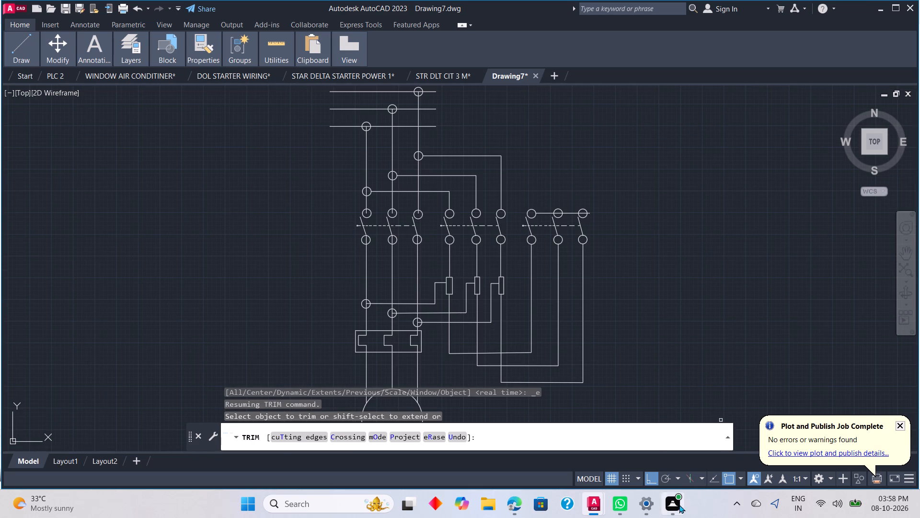
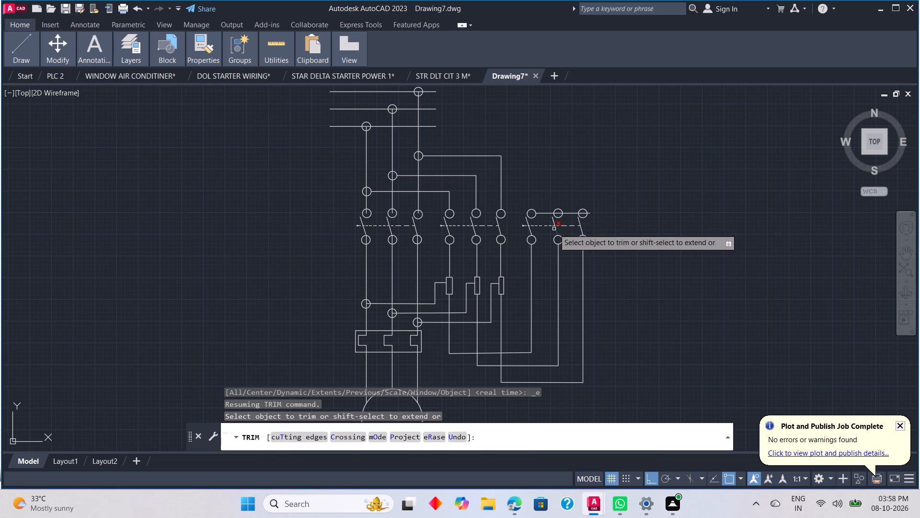
Draw a horizontal line about 30 units long above the third contact group, level with the upper branch line, continuing about 30 units down.
{"action": "scroll", "coordinate": [554, 229], "scroll_direction": "down", "scroll_amount": 2}
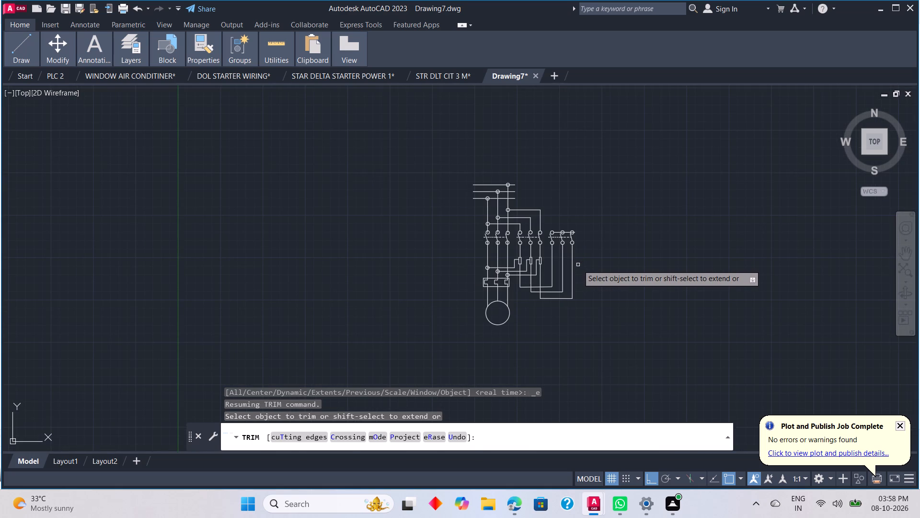
{"action": "scroll", "coordinate": [578, 265], "scroll_direction": "up", "scroll_amount": 3}
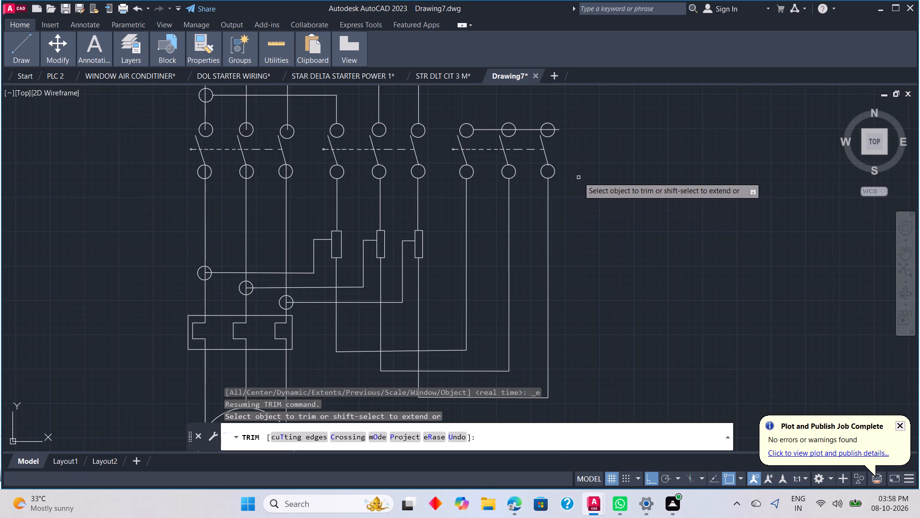
{"action": "middle_click_drag", "start_coordinate": [578, 174], "coordinate": [617, 295]}
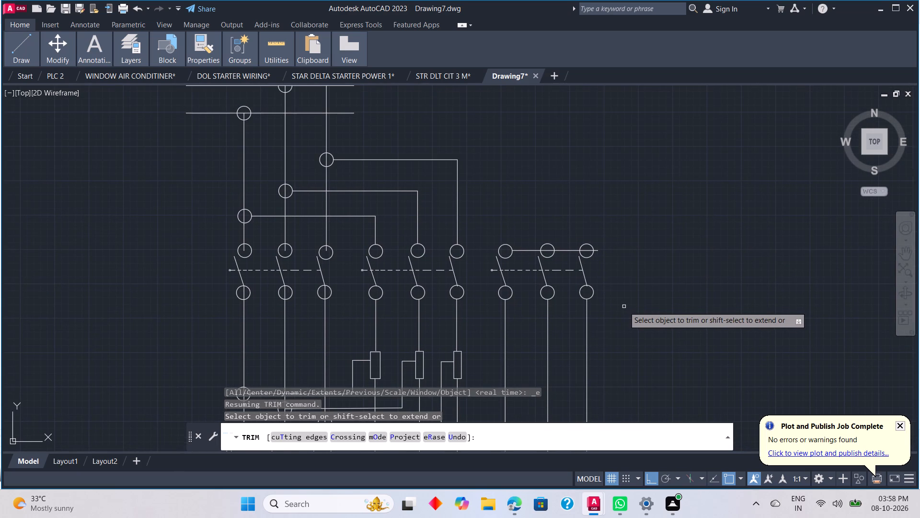
{"action": "type", "text": "L"}
{"action": "key", "text": "space"}
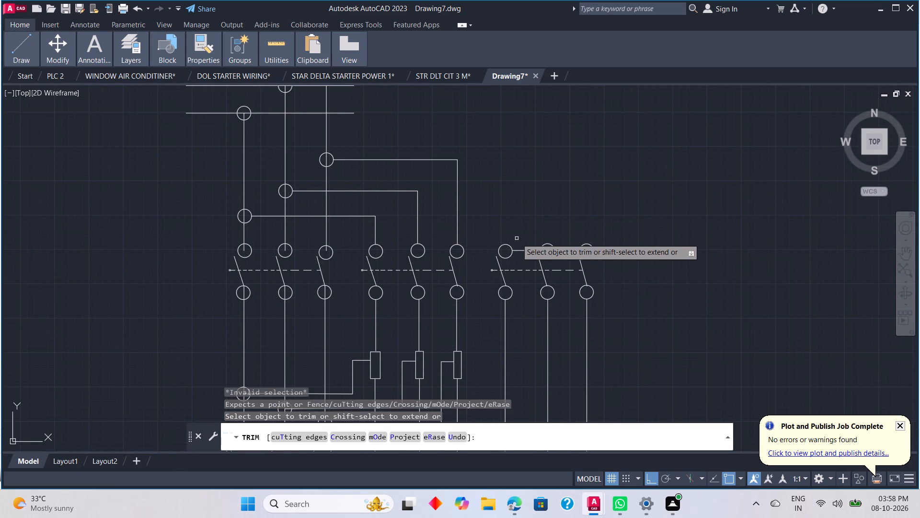
{"action": "key", "text": "Escape"}
{"action": "key", "text": "l"}
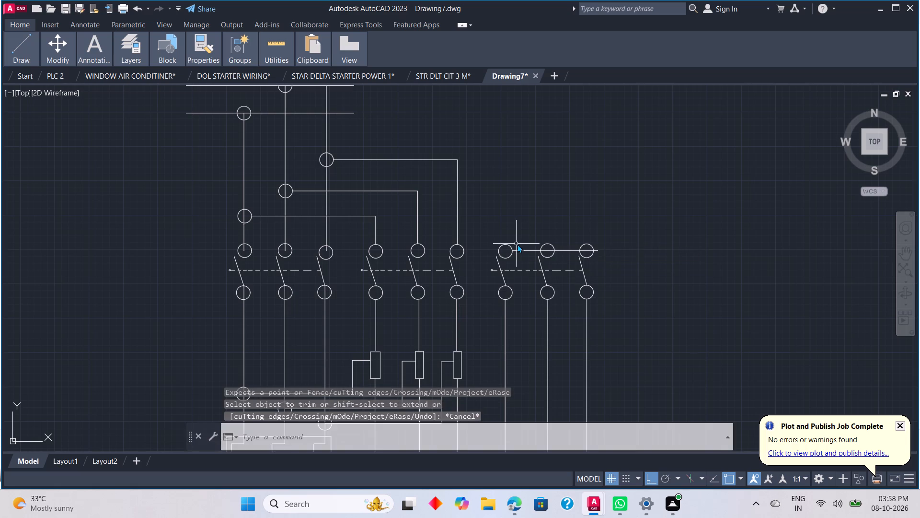
{"action": "key", "text": "space"}
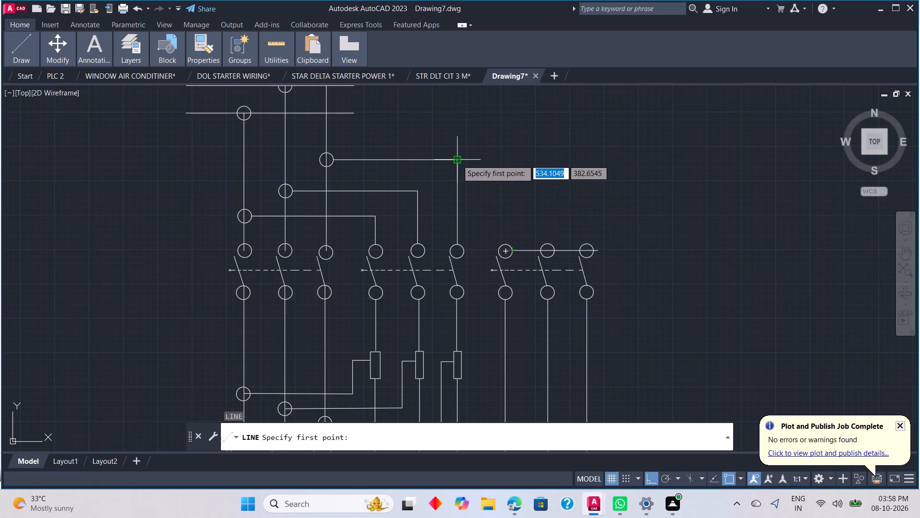
{"action": "left_click", "coordinate": [519, 163]}
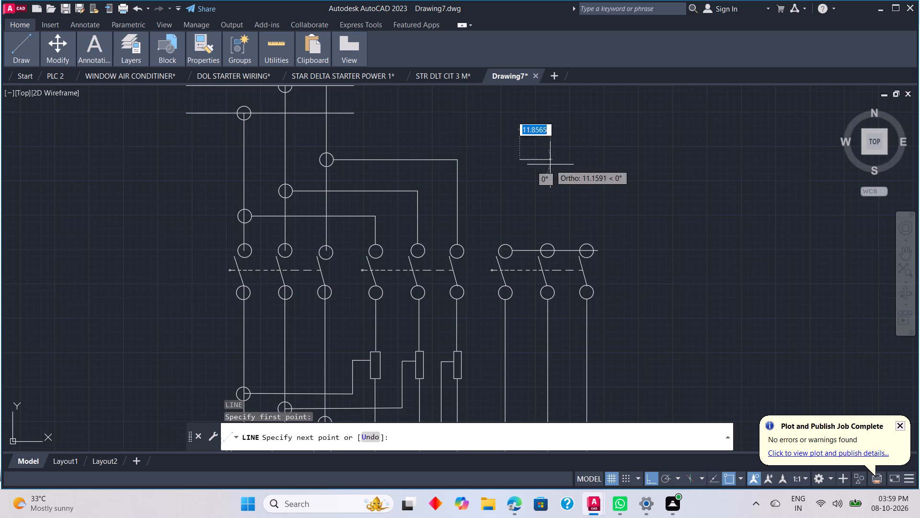
{"action": "left_click", "coordinate": [603, 177]}
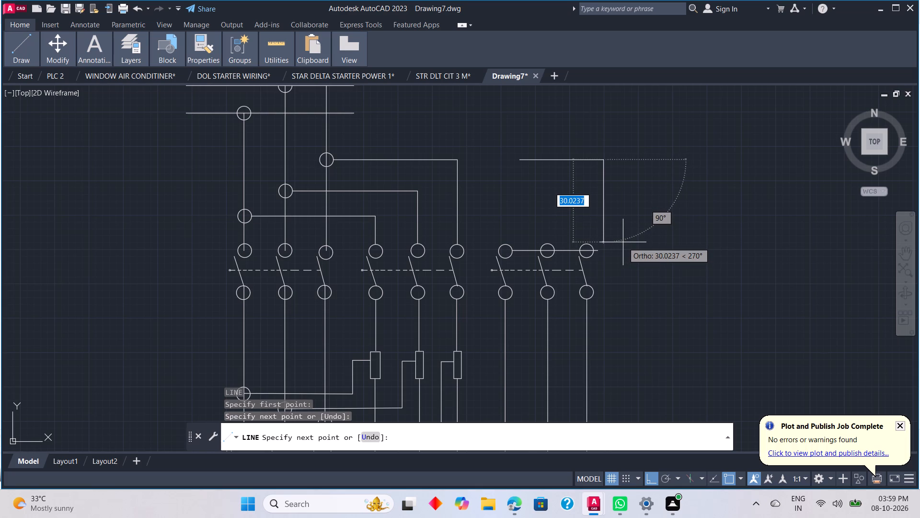
{"action": "left_click", "coordinate": [623, 242]}
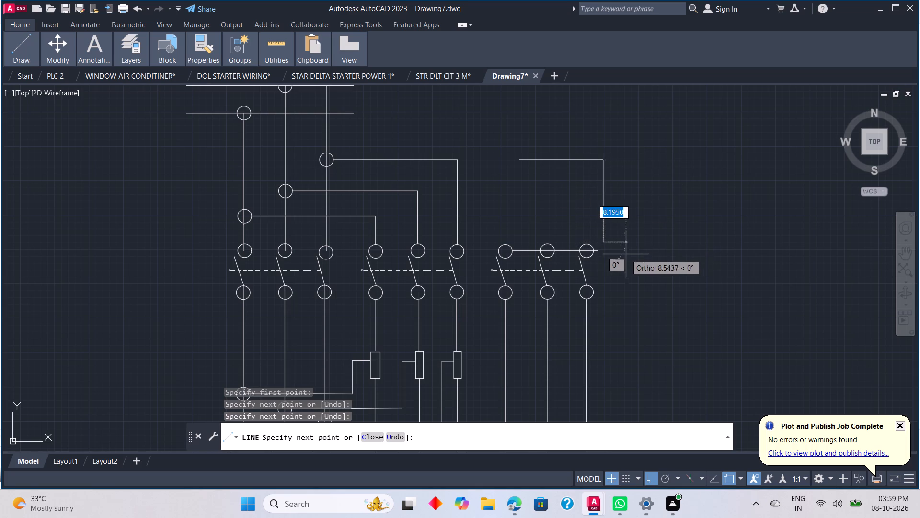
{"action": "key", "text": "Escape"}
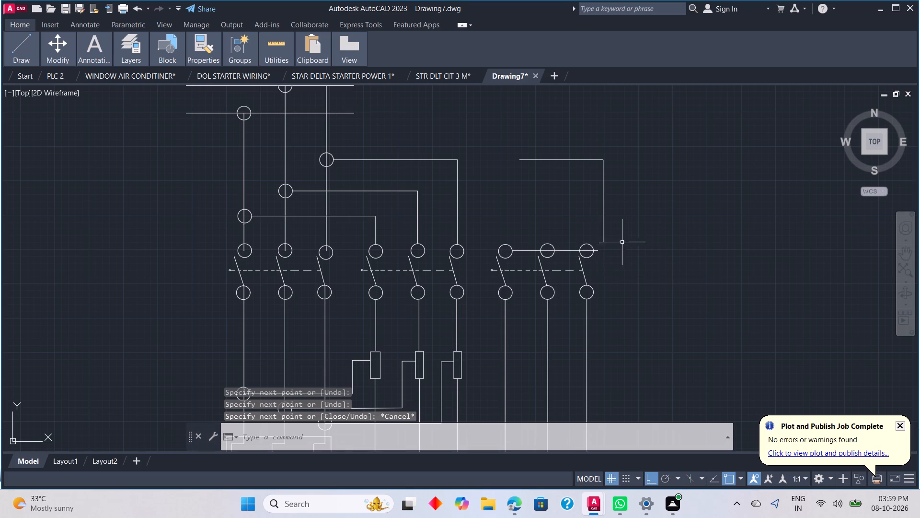
Move the third contact group's last upper circle about 6 units horizontally to sit directly below the new vertical line.
{"action": "left_click", "coordinate": [593, 247]}
{"action": "right_click", "coordinate": [598, 254]}
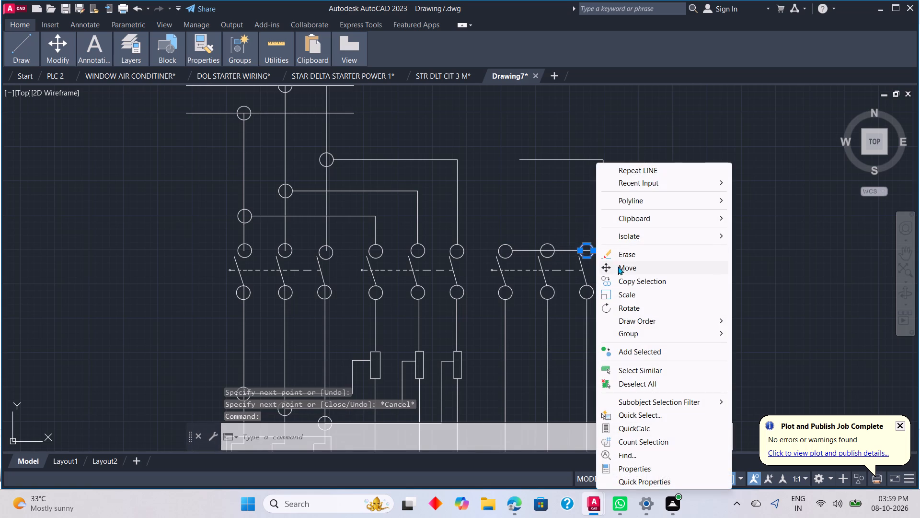
{"action": "left_click", "coordinate": [619, 270]}
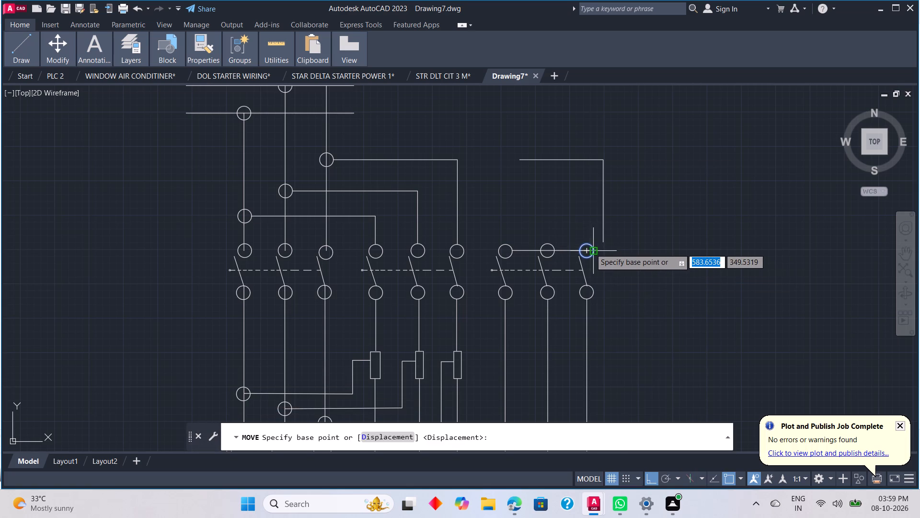
{"action": "left_click", "coordinate": [584, 248]}
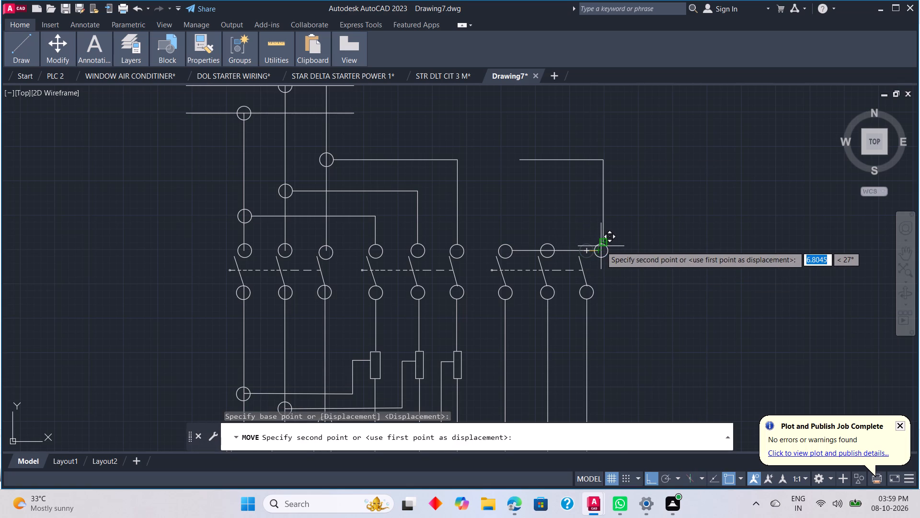
{"action": "scroll", "coordinate": [604, 247], "scroll_direction": "up", "scroll_amount": 4}
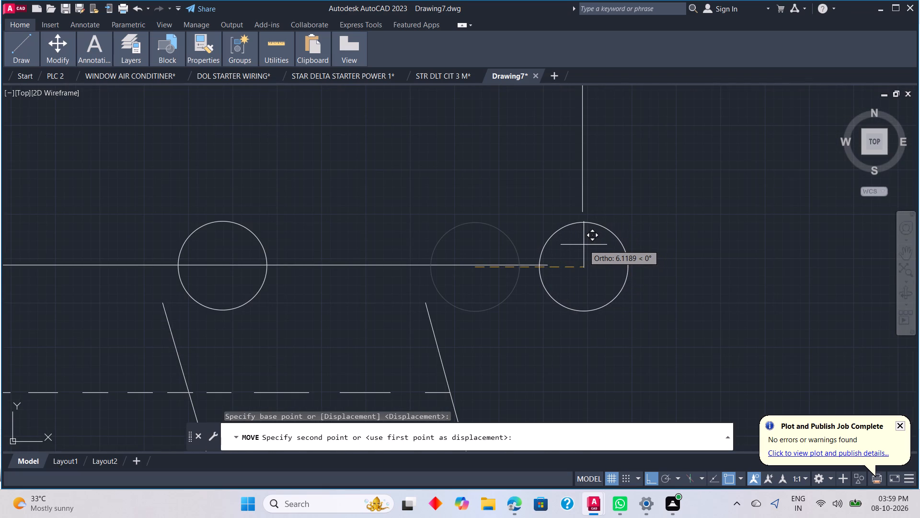
{"action": "left_click", "coordinate": [584, 245]}
Draw a vertical line about 33 units long from the new horizontal line down to the line joining the third group's upper circles.
{"action": "scroll", "coordinate": [756, 329], "scroll_direction": "down", "scroll_amount": 2}
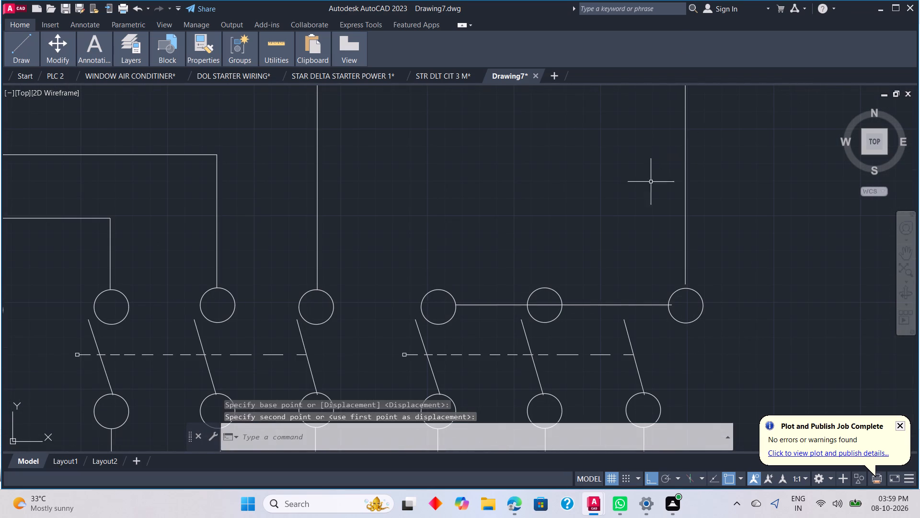
{"action": "scroll", "coordinate": [632, 183], "scroll_direction": "down", "scroll_amount": 2}
{"action": "scroll", "coordinate": [623, 184], "scroll_direction": "up", "scroll_amount": 1}
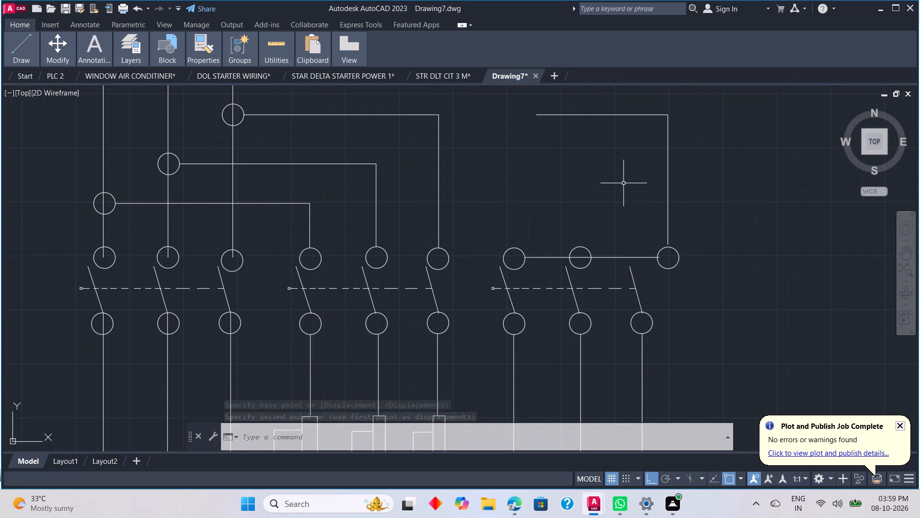
{"action": "type", "text": "L"}
{"action": "key", "text": "space"}
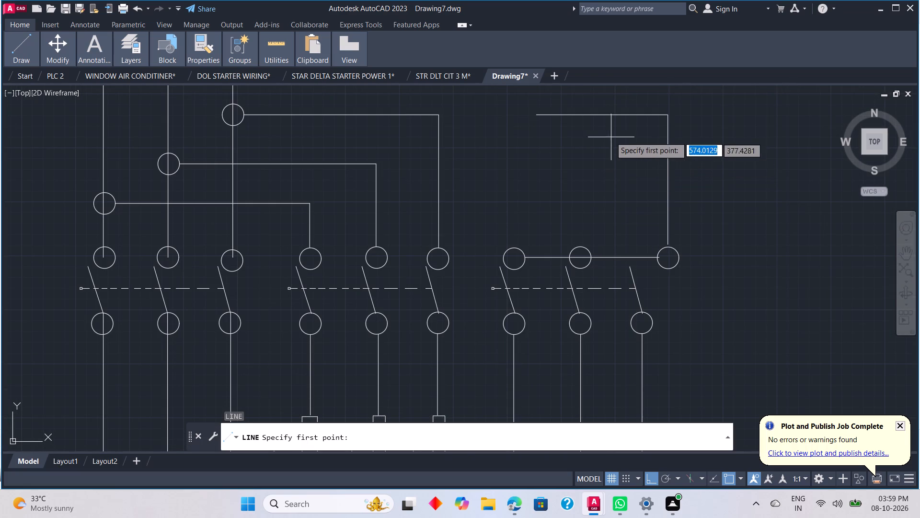
{"action": "left_click", "coordinate": [610, 115]}
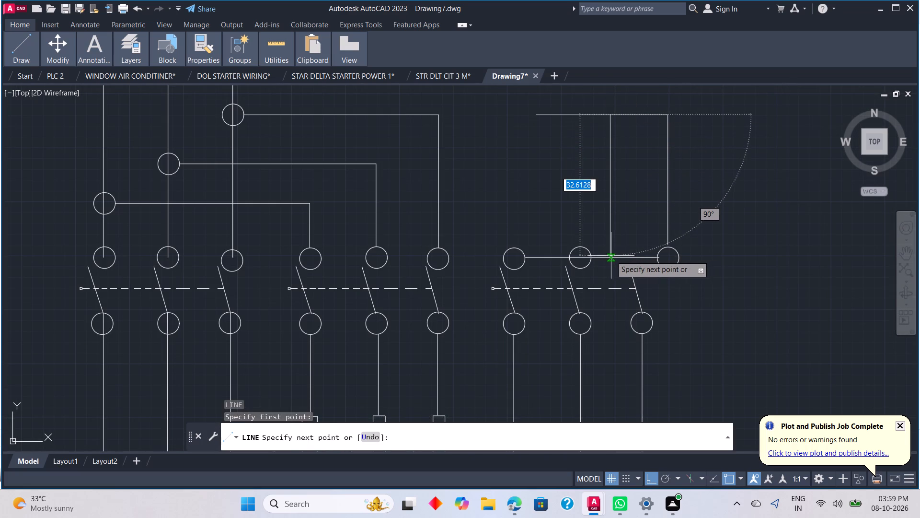
{"action": "scroll", "coordinate": [613, 255], "scroll_direction": "up", "scroll_amount": 1}
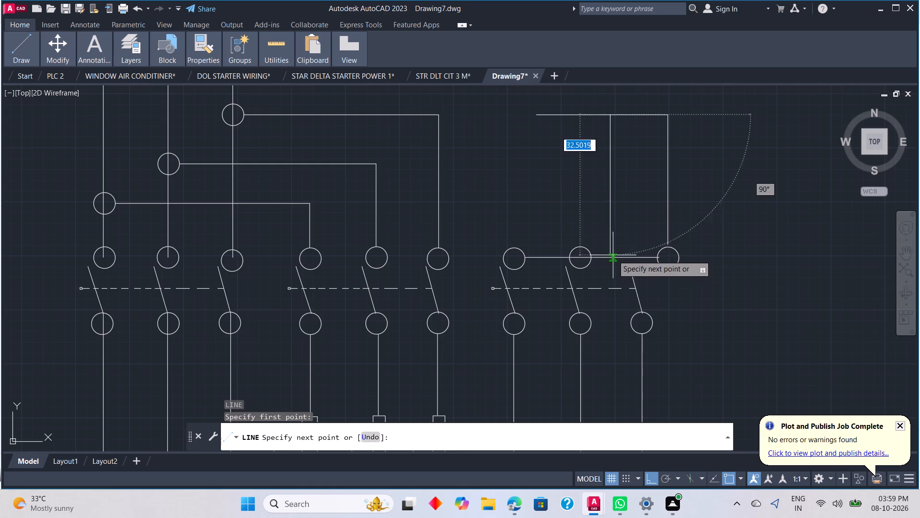
{"action": "scroll", "coordinate": [613, 255], "scroll_direction": "up", "scroll_amount": 2}
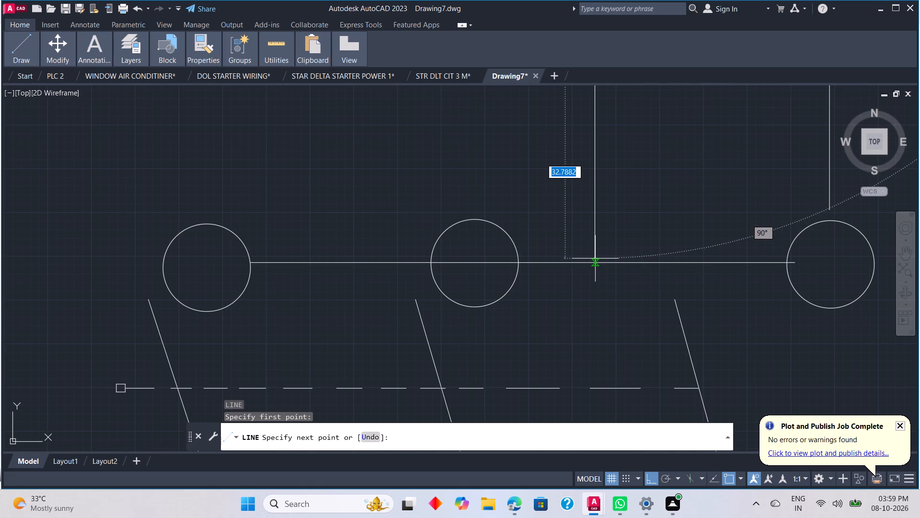
{"action": "left_click", "coordinate": [595, 268]}
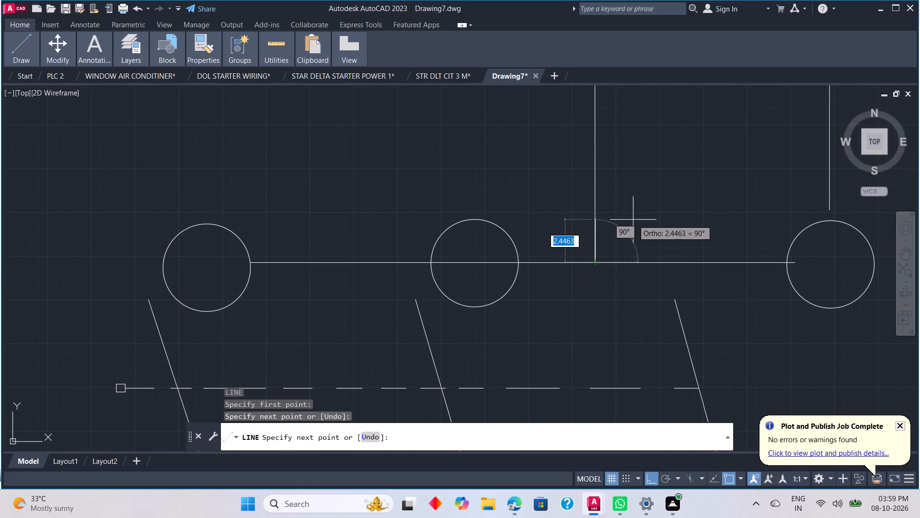
{"action": "key", "text": "Escape"}
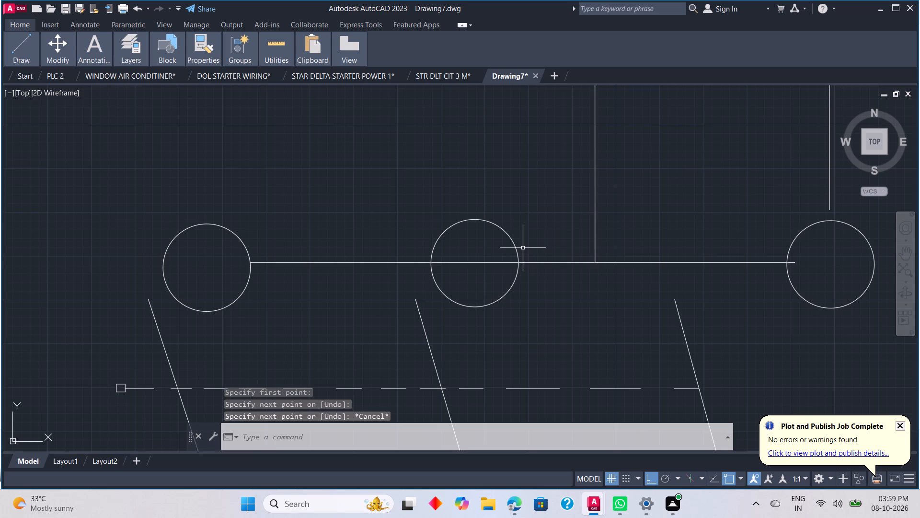
Move the third contact group's middle upper circle along the joining line onto the new vertical line's lower end.
{"action": "left_click", "coordinate": [518, 251]}
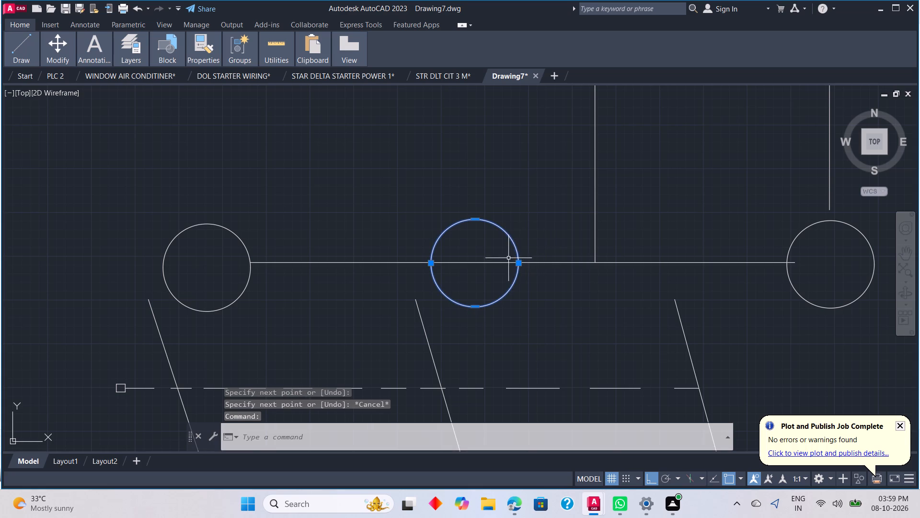
{"action": "right_click", "coordinate": [511, 255]}
{"action": "left_click", "coordinate": [534, 270]}
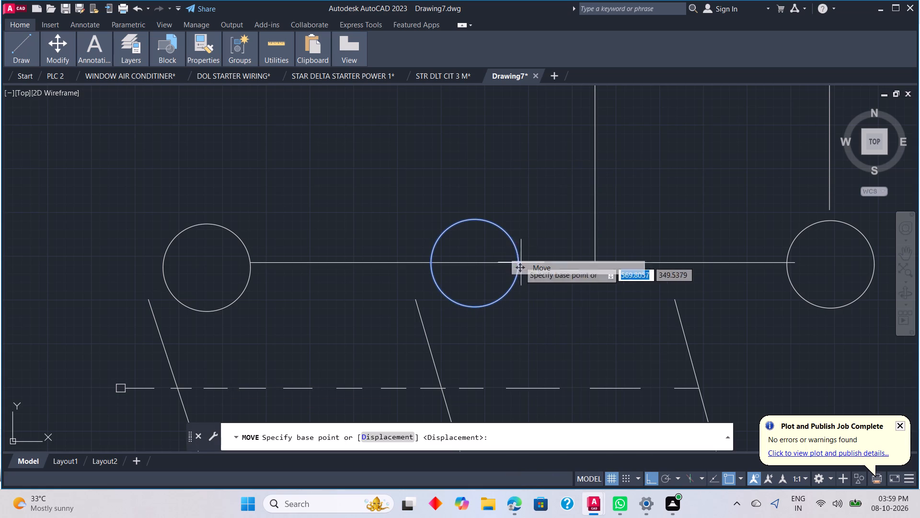
{"action": "left_click", "coordinate": [479, 262]}
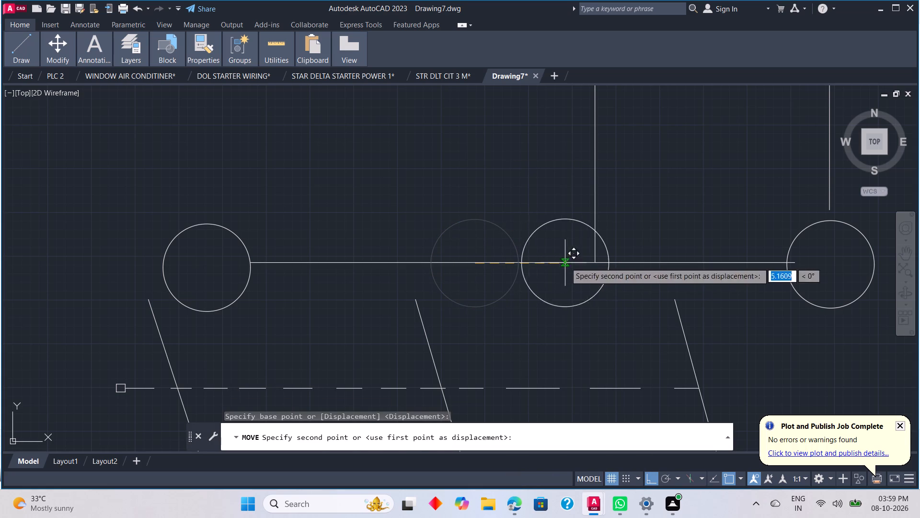
{"action": "left_click", "coordinate": [593, 263]}
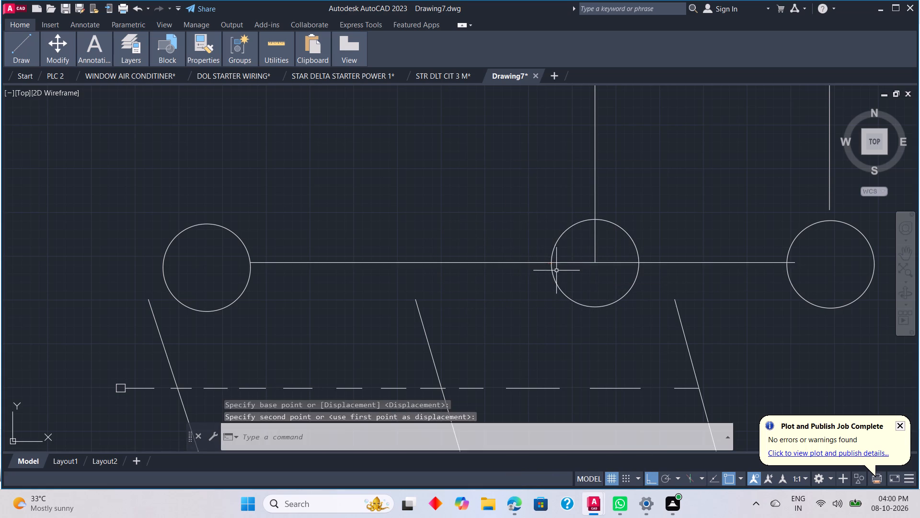
{"action": "key", "text": "Escape"}
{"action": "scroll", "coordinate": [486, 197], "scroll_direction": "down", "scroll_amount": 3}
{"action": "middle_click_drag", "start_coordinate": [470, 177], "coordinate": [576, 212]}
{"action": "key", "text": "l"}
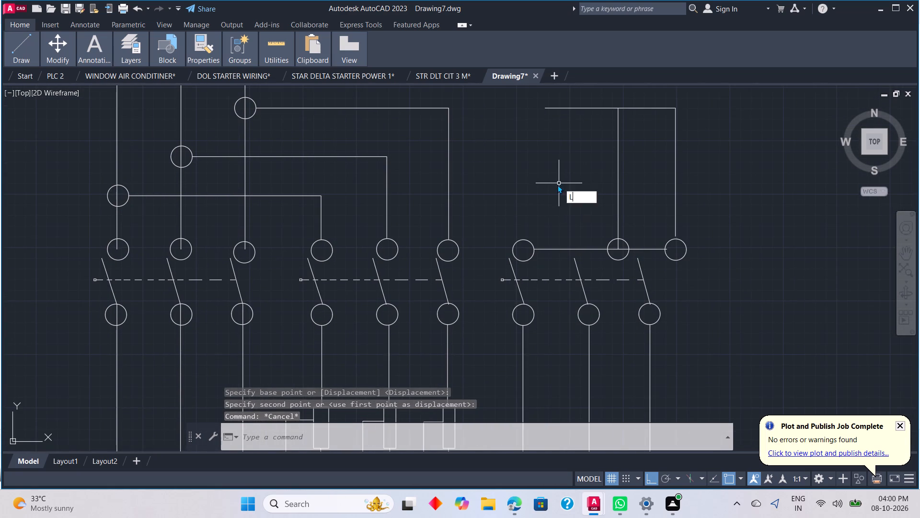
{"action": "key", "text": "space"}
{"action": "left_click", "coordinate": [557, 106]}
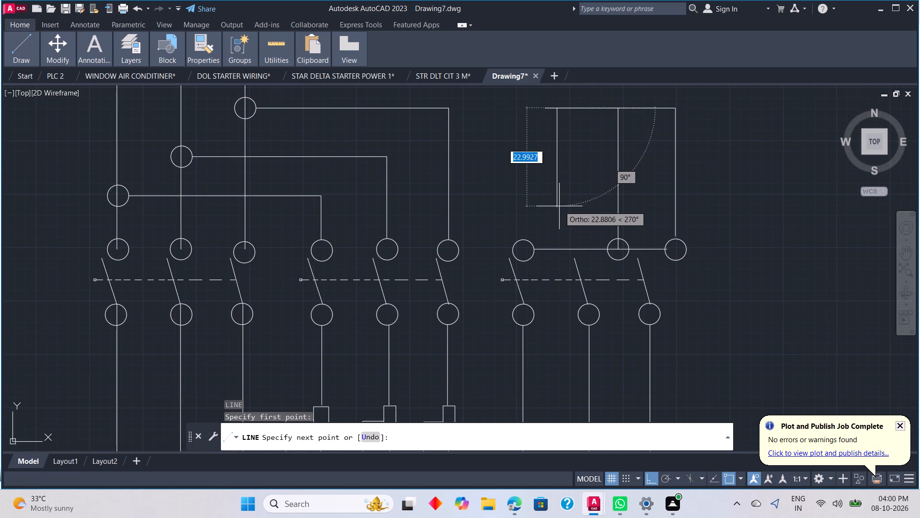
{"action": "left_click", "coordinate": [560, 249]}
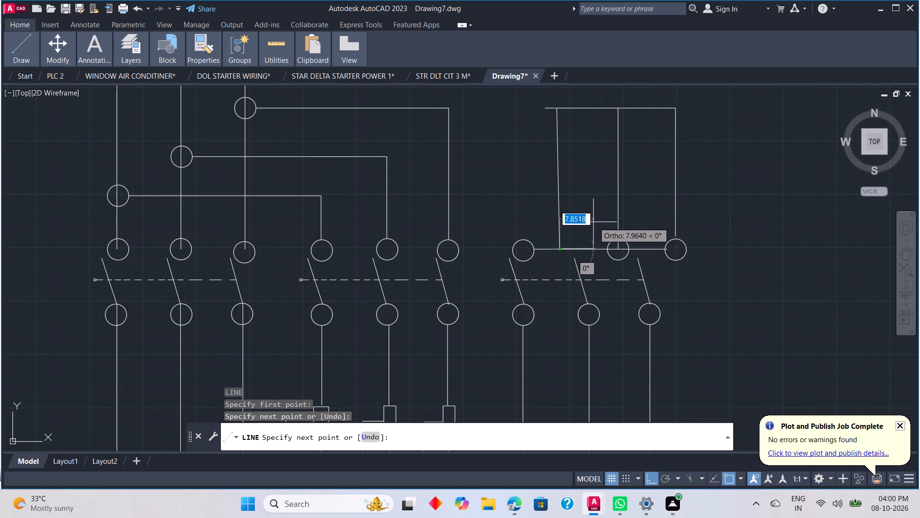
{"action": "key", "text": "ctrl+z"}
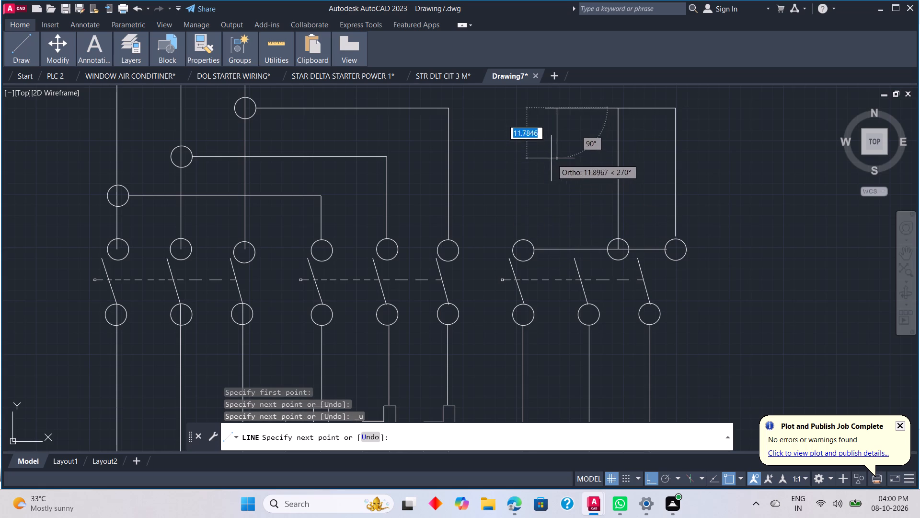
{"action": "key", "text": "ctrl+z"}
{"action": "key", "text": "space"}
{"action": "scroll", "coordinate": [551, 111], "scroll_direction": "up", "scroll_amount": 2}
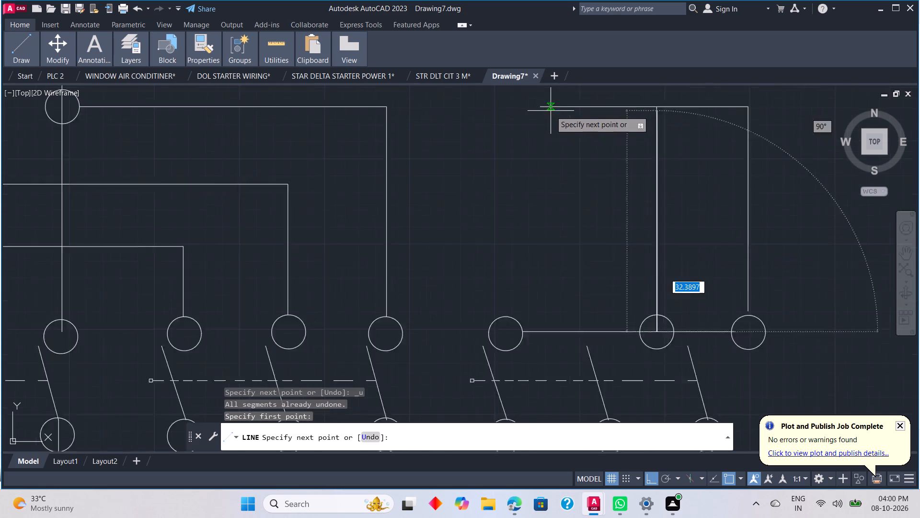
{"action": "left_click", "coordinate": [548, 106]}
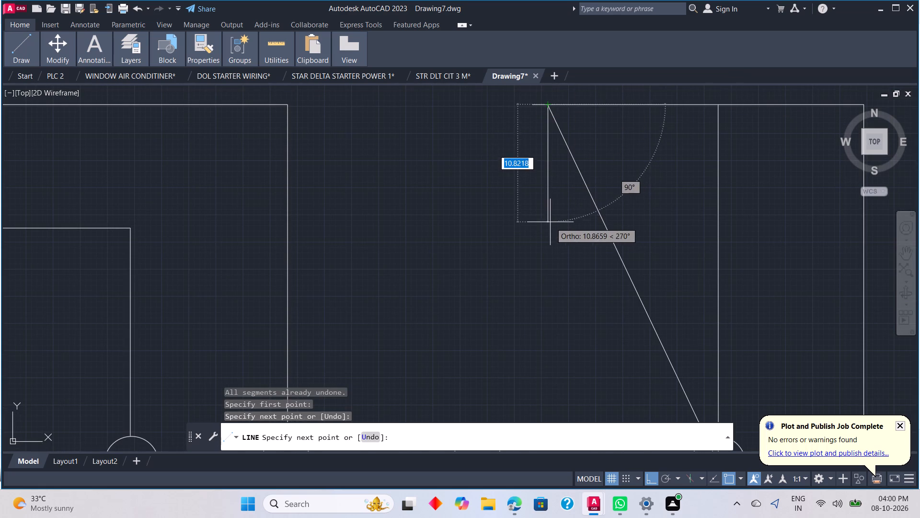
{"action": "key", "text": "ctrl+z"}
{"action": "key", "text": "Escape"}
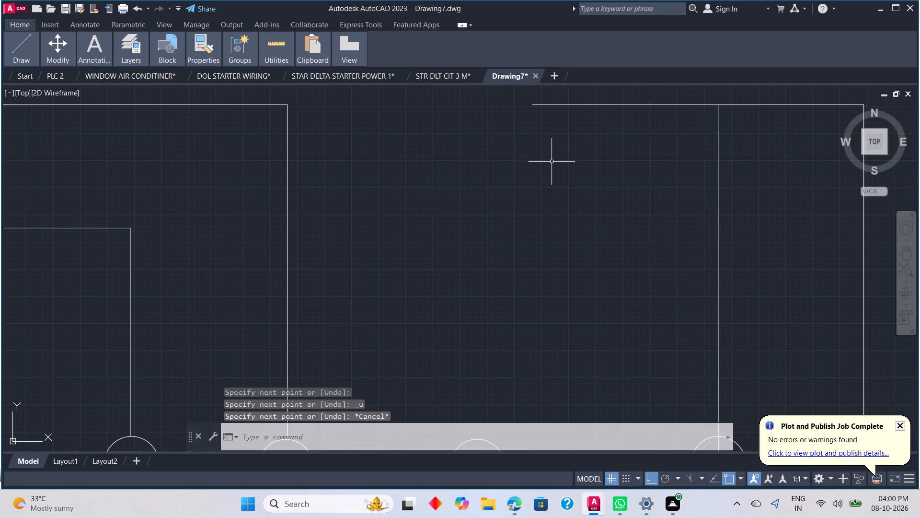
Draw a vertical line about 33 units long from near the free end of the third group's top horizontal line down to the joining line.
{"action": "key", "text": "l"}
{"action": "key", "text": "space"}
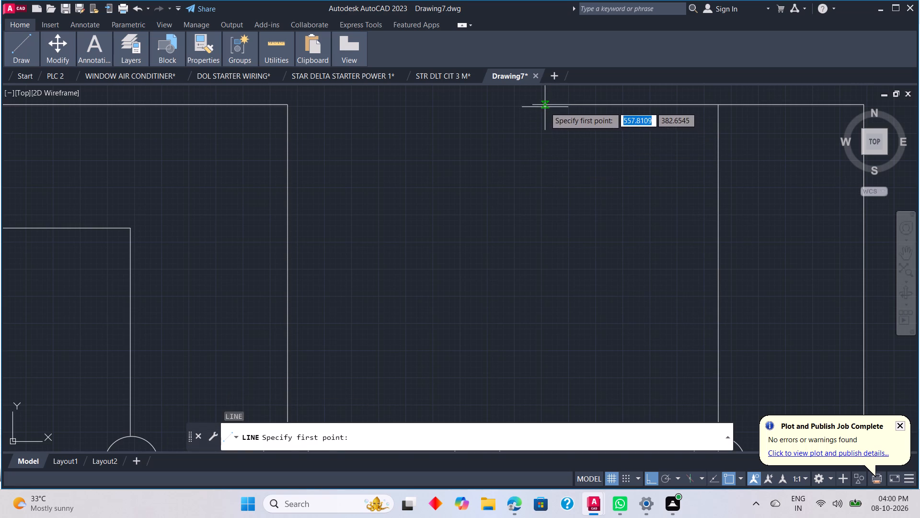
{"action": "left_click", "coordinate": [545, 106]}
{"action": "scroll", "coordinate": [543, 205], "scroll_direction": "down", "scroll_amount": 4}
{"action": "scroll", "coordinate": [545, 240], "scroll_direction": "up", "scroll_amount": 3}
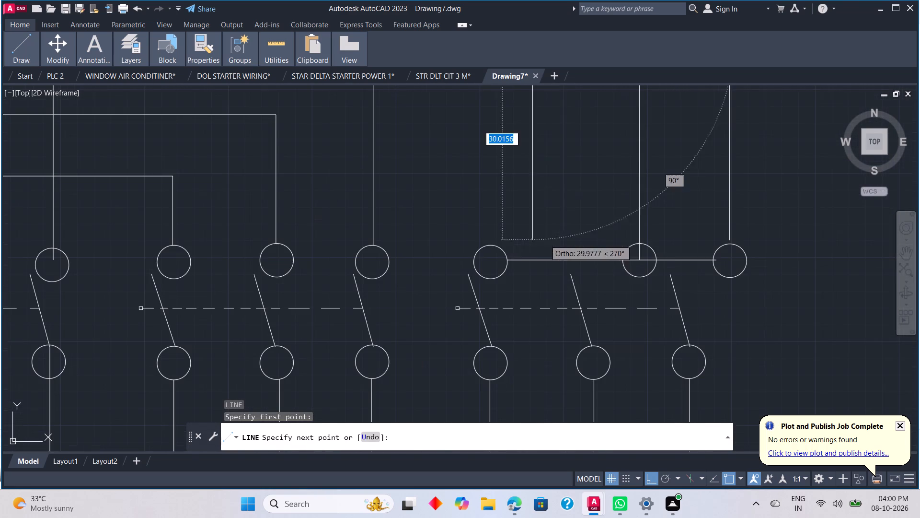
{"action": "left_click", "coordinate": [533, 262]}
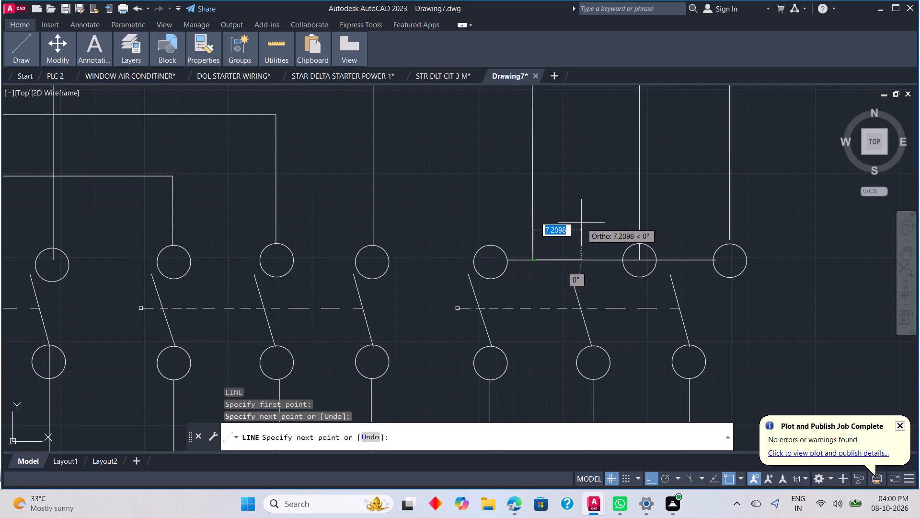
{"action": "key", "text": "Escape"}
Move the third contact group's first upper circle along the joining line onto the new vertical line's lower end.
{"action": "left_click", "coordinate": [504, 268]}
{"action": "left_click", "coordinate": [506, 270]}
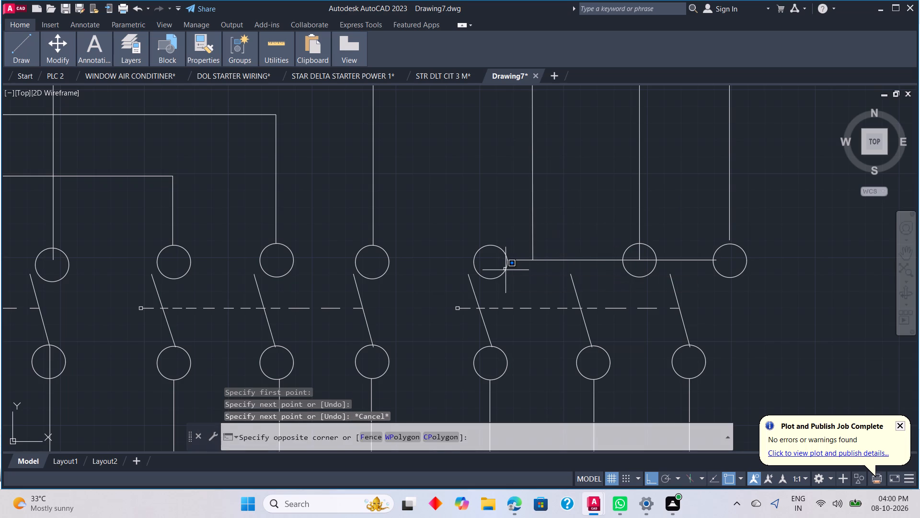
{"action": "left_click", "coordinate": [506, 265]}
{"action": "right_click_drag", "start_coordinate": [507, 266], "coordinate": [505, 271]}
{"action": "left_click", "coordinate": [546, 268]}
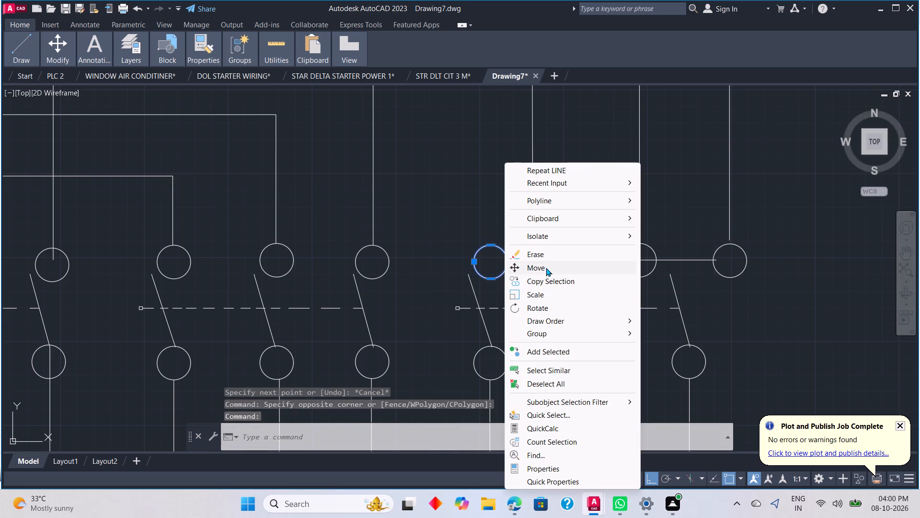
{"action": "left_click", "coordinate": [495, 263]}
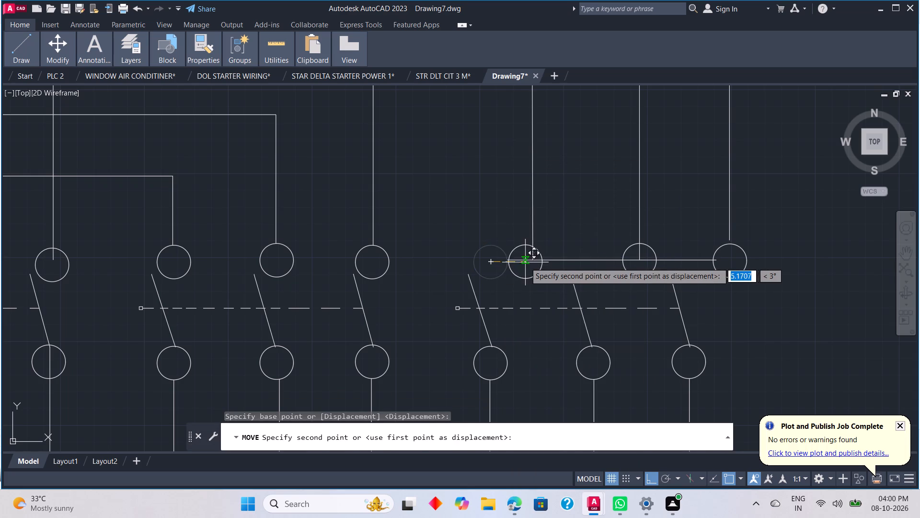
{"action": "left_click", "coordinate": [533, 261]}
{"action": "key", "text": "Escape"}
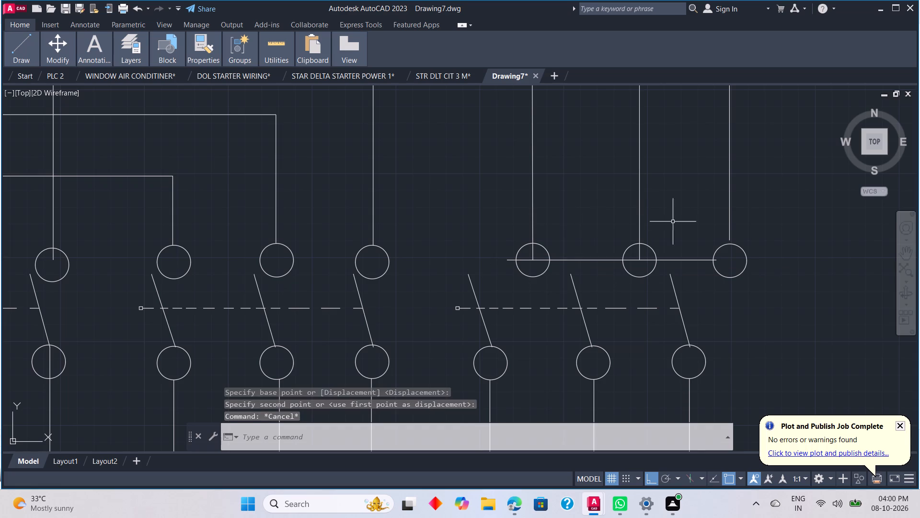
Extend the third group's last vertical line down to the edge of its upper circle.
{"action": "key", "text": "e"}
{"action": "key", "text": "x"}
{"action": "key", "text": "space"}
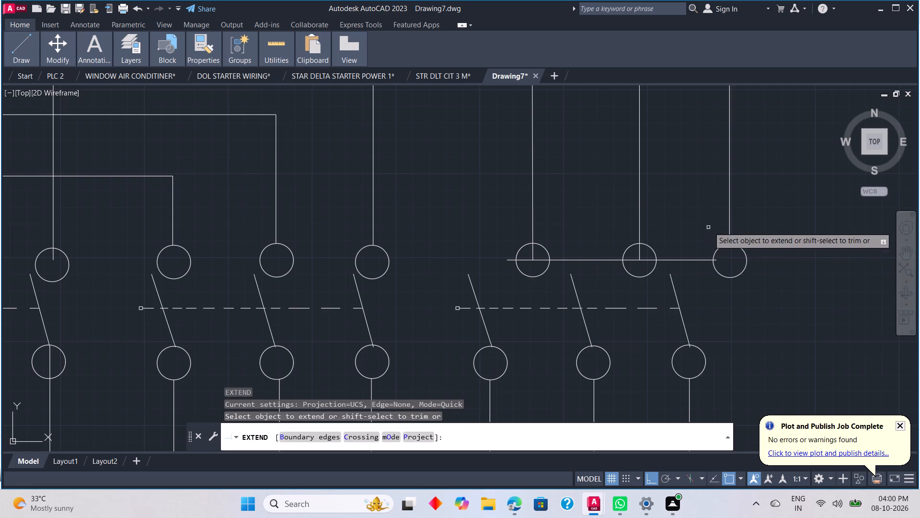
{"action": "left_click", "coordinate": [729, 205]}
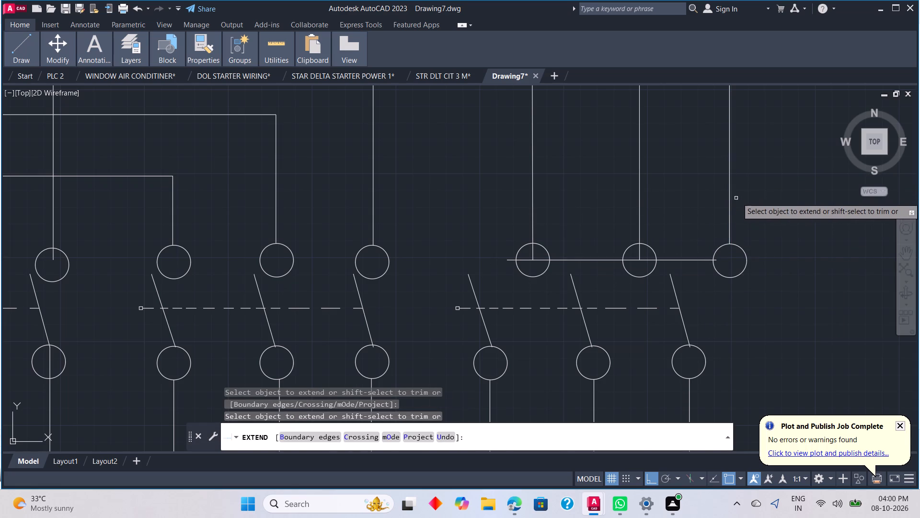
{"action": "key", "text": "Escape"}
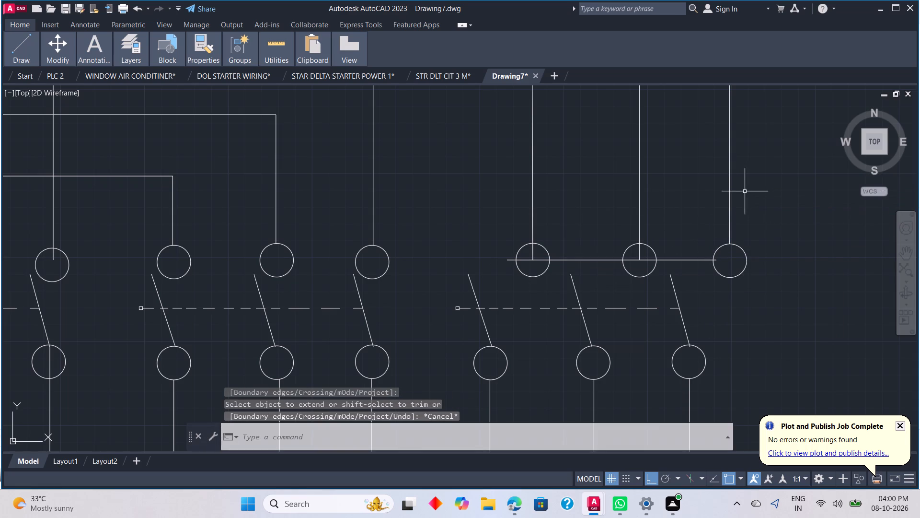
Trim the joining line between the third group's upper circles and all line pieces inside the middle circle.
{"action": "key", "text": "t"}
{"action": "key", "text": "r"}
{"action": "key", "text": "space"}
{"action": "left_click_drag", "start_coordinate": [697, 254], "coordinate": [689, 287]}
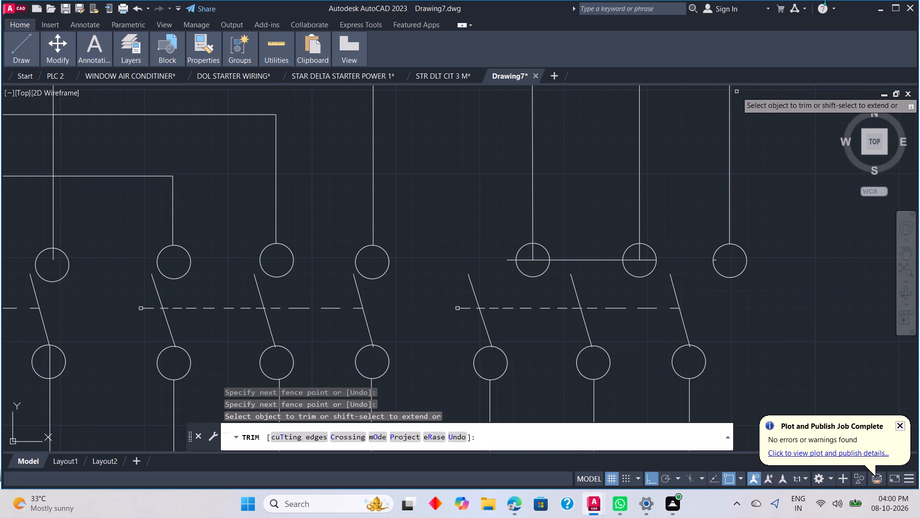
{"action": "left_click_drag", "start_coordinate": [585, 253], "coordinate": [585, 284]}
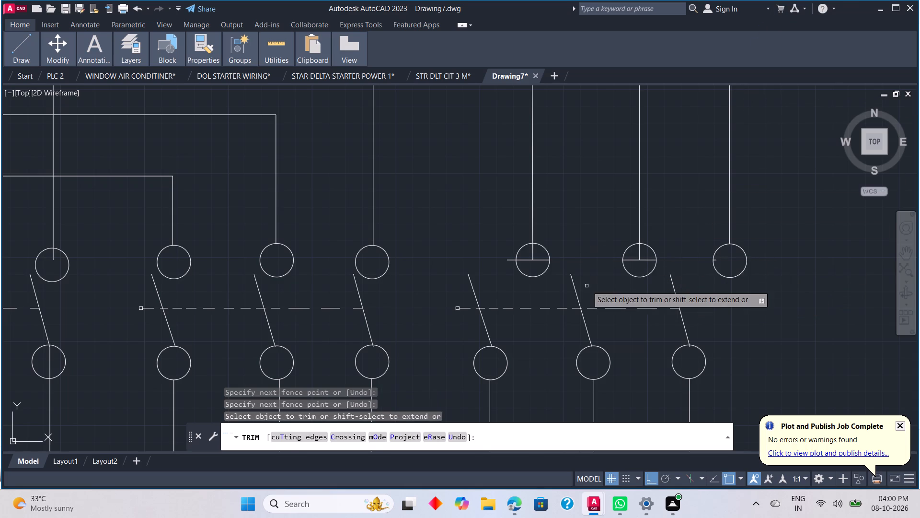
{"action": "scroll", "coordinate": [643, 267], "scroll_direction": "up", "scroll_amount": 2}
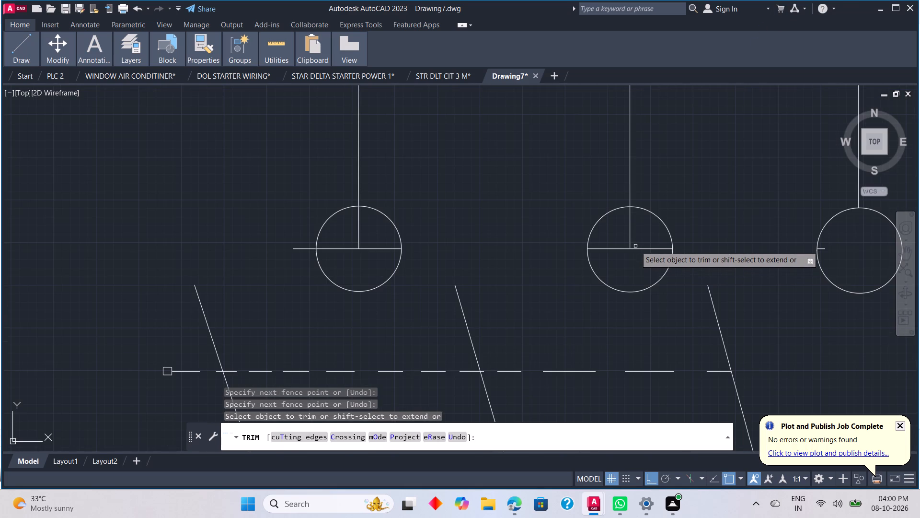
{"action": "left_click", "coordinate": [635, 248]}
{"action": "left_click", "coordinate": [612, 248]}
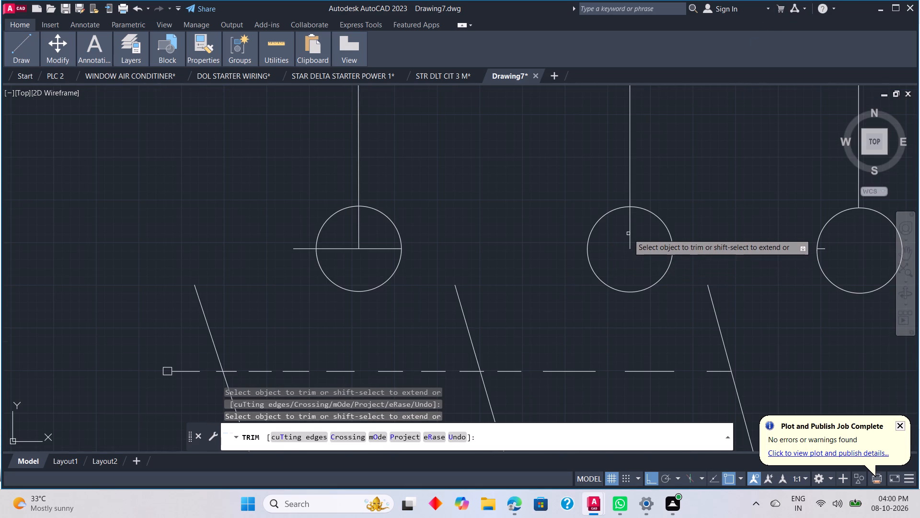
{"action": "left_click", "coordinate": [630, 232]}
Trim the line pieces inside the third group's first upper circle and the joining line's stub outside it.
{"action": "left_click_drag", "start_coordinate": [379, 246], "coordinate": [377, 258]}
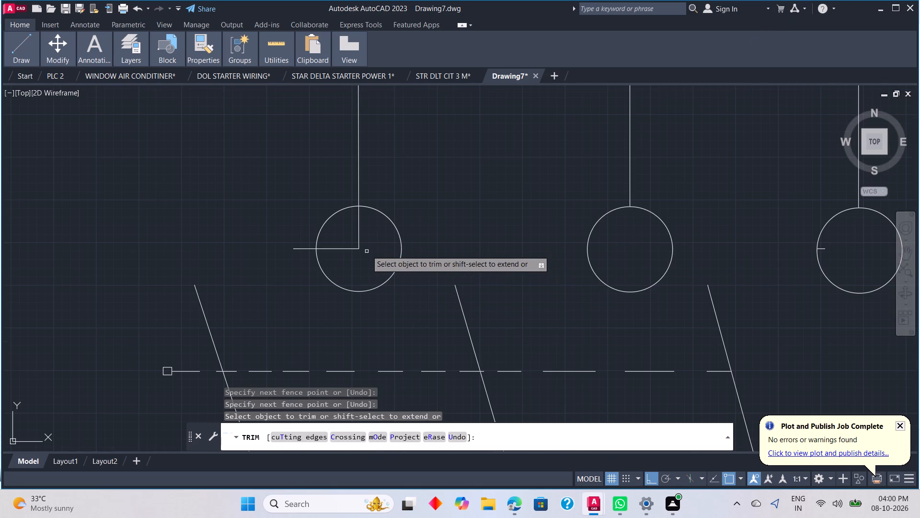
{"action": "left_click_drag", "start_coordinate": [358, 236], "coordinate": [352, 247]}
{"action": "left_click", "coordinate": [345, 254]}
{"action": "left_click", "coordinate": [349, 240]}
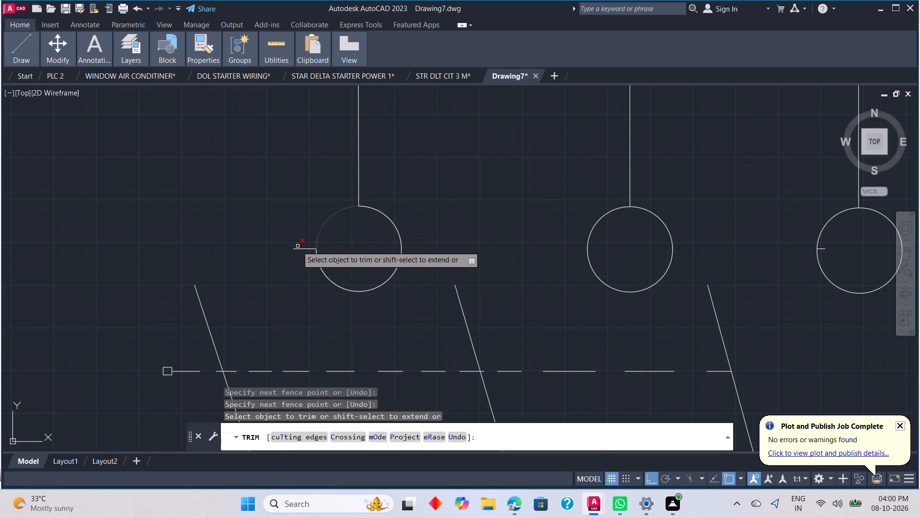
{"action": "left_click", "coordinate": [294, 251]}
{"action": "left_click", "coordinate": [306, 222]}
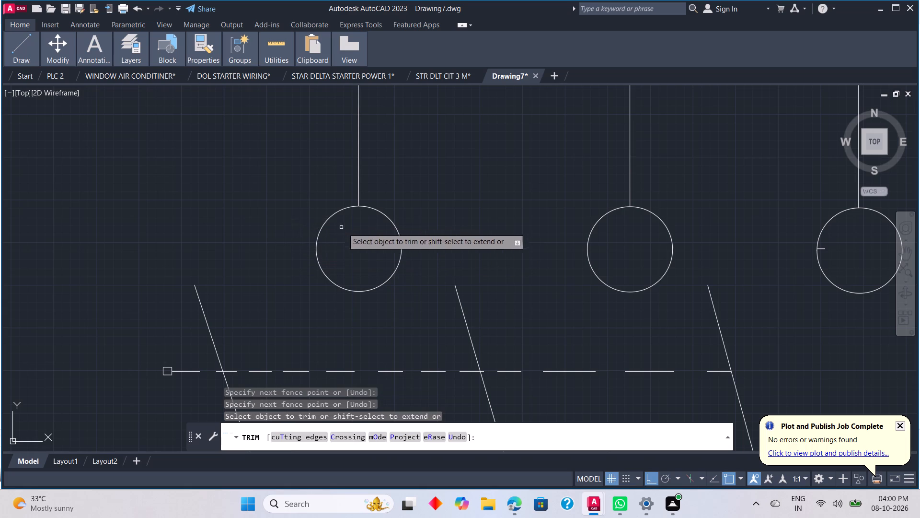
Trim the leftover joining line stub inside the third group's last upper circle.
{"action": "scroll", "coordinate": [854, 253], "scroll_direction": "up", "scroll_amount": 2}
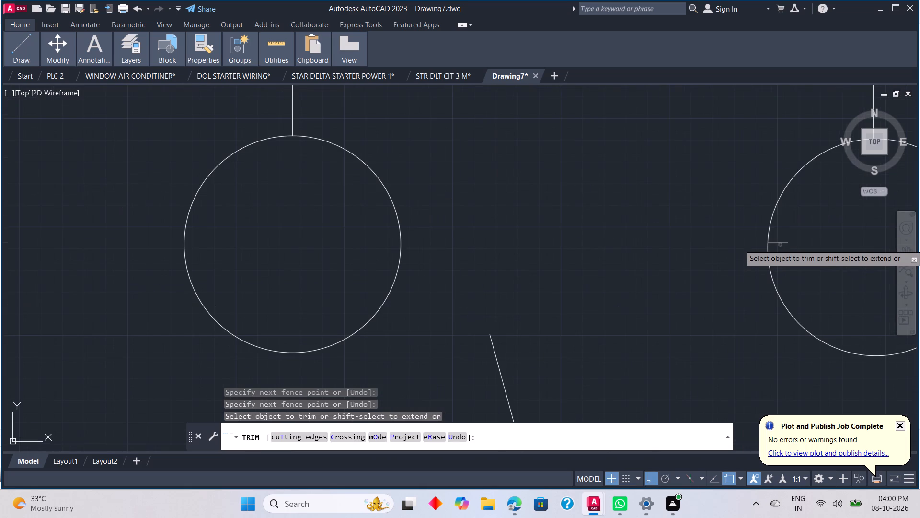
{"action": "left_click_drag", "start_coordinate": [779, 240], "coordinate": [782, 254]}
{"action": "scroll", "coordinate": [787, 256], "scroll_direction": "down", "scroll_amount": 4}
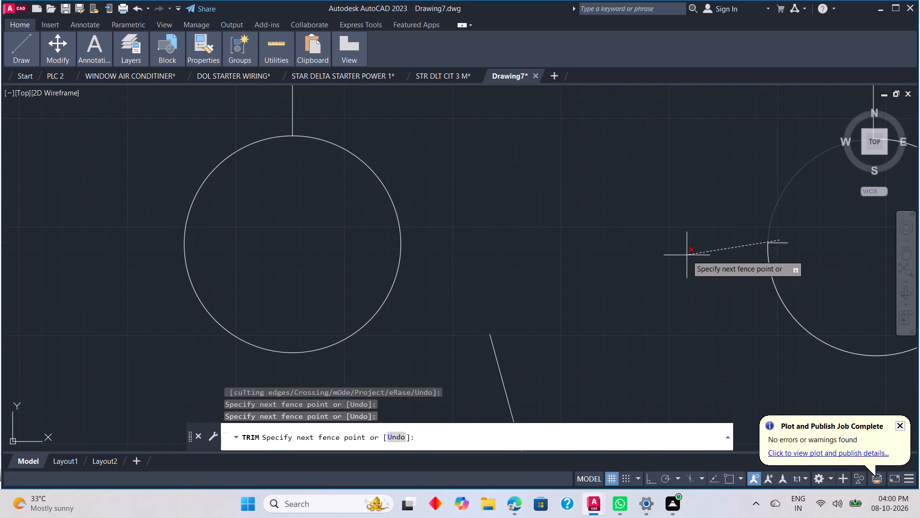
{"action": "key", "text": "Escape"}
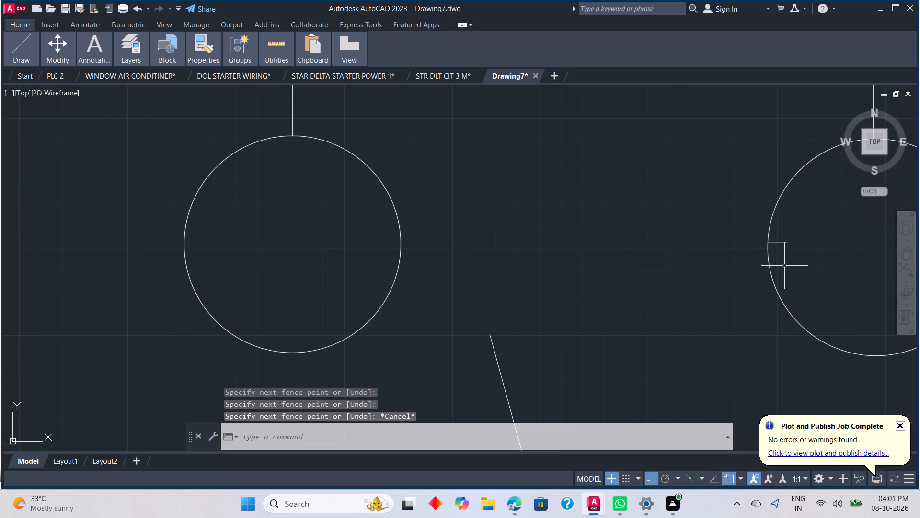
{"action": "key", "text": "space"}
{"action": "left_click", "coordinate": [778, 243]}
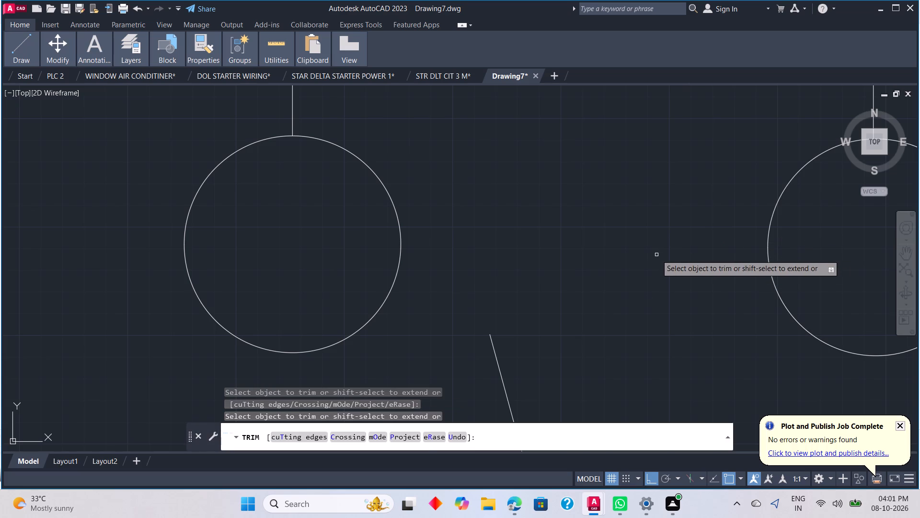
{"action": "key", "text": "Escape"}
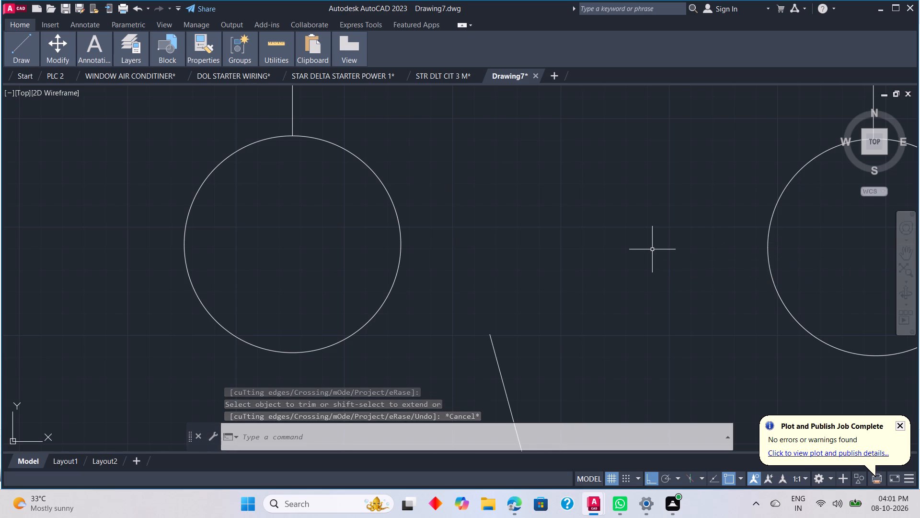
Trim the overhanging end of the third group's top horizontal line back to its first vertical line.
{"action": "scroll", "coordinate": [652, 249], "scroll_direction": "down", "scroll_amount": 6}
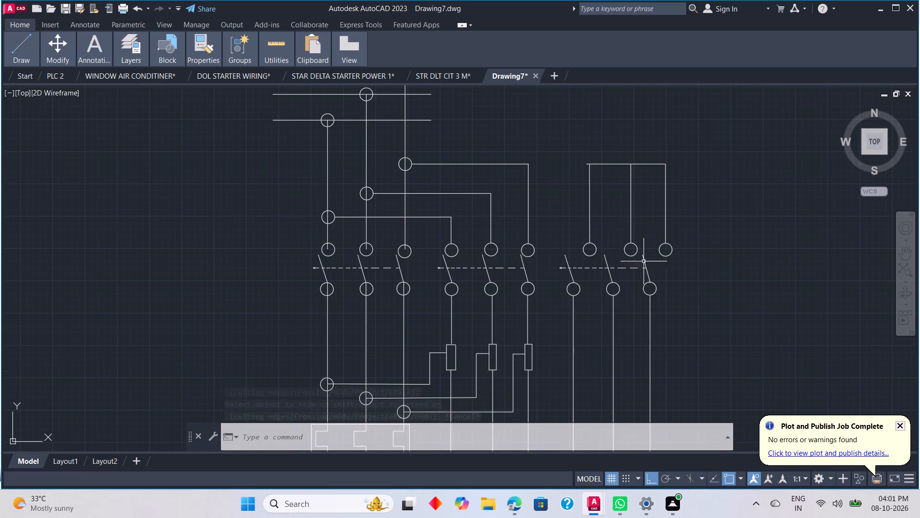
{"action": "scroll", "coordinate": [605, 168], "scroll_direction": "up", "scroll_amount": 2}
{"action": "scroll", "coordinate": [556, 142], "scroll_direction": "up", "scroll_amount": 2}
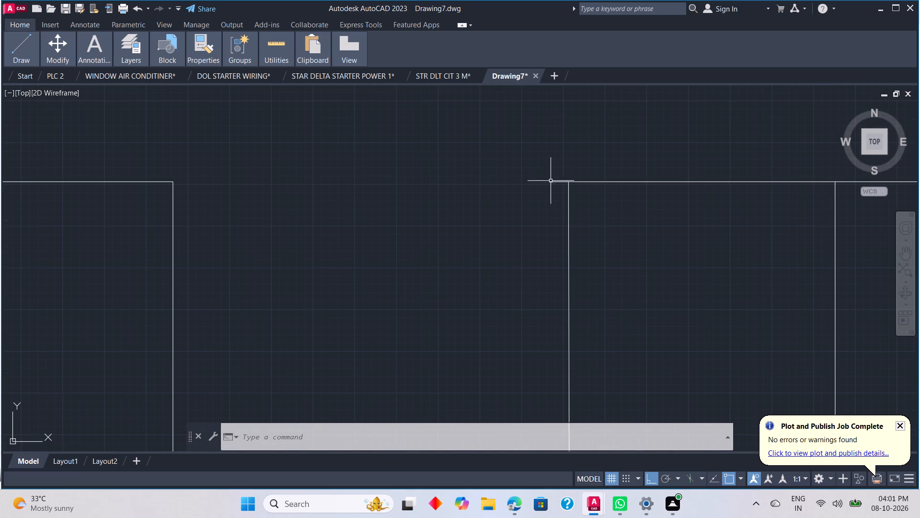
{"action": "key", "text": "space"}
{"action": "left_click", "coordinate": [553, 181]}
{"action": "scroll", "coordinate": [549, 184], "scroll_direction": "down", "scroll_amount": 5}
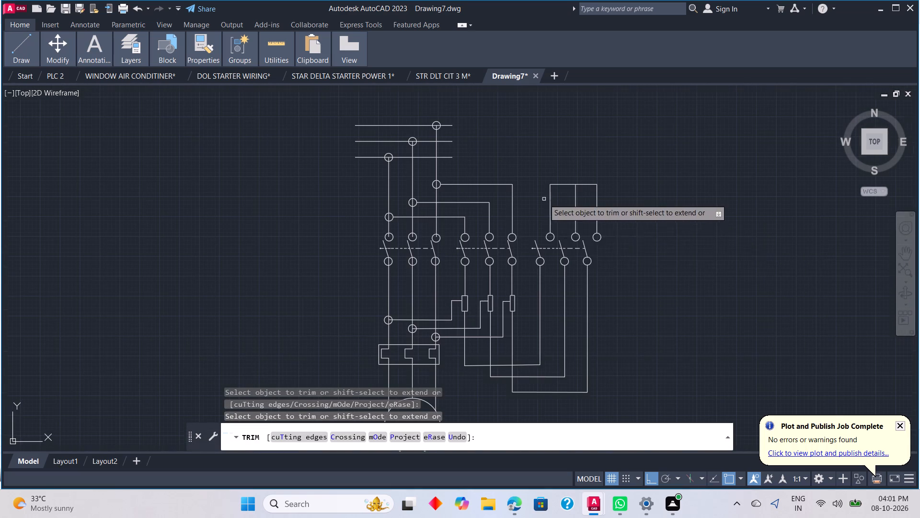
{"action": "key", "text": "Escape"}
Draw a horizontal line about 106 long beside the supply lines, level with the middle one, and a short vertical line down from its far end.
{"action": "scroll", "coordinate": [646, 250], "scroll_direction": "down", "scroll_amount": 2}
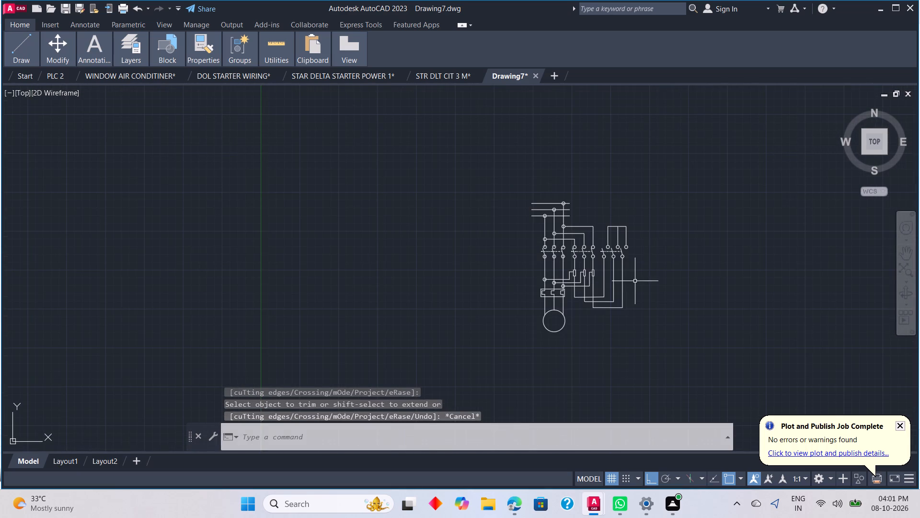
{"action": "middle_click_drag", "start_coordinate": [665, 242], "coordinate": [645, 239]}
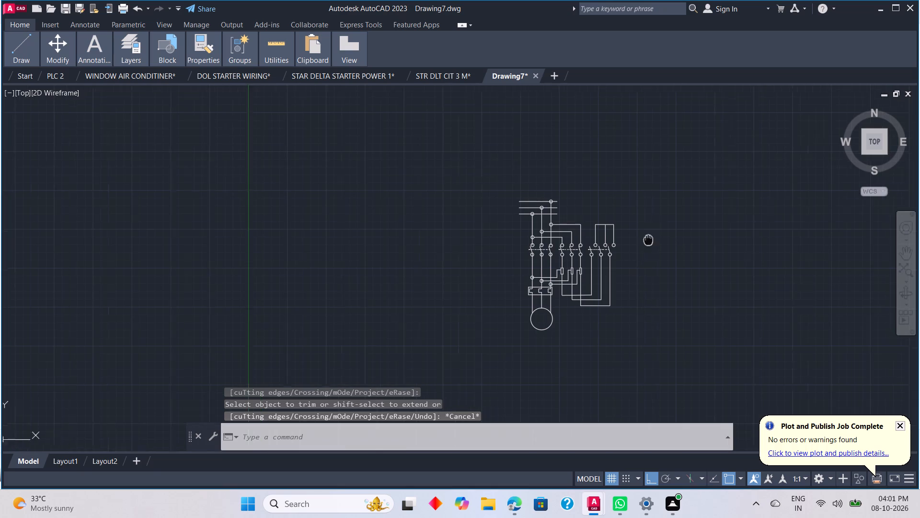
{"action": "middle_click_drag", "start_coordinate": [645, 239], "coordinate": [598, 228]}
{"action": "middle_click_drag", "start_coordinate": [606, 249], "coordinate": [565, 247]}
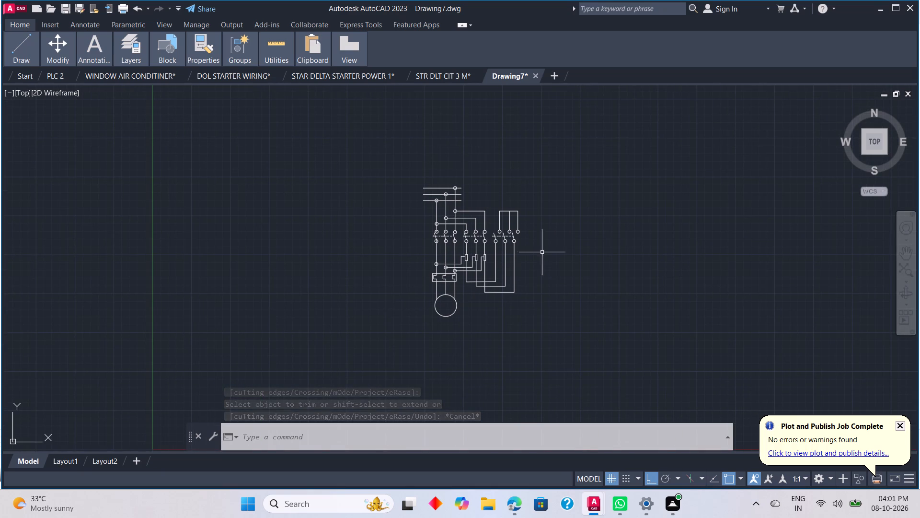
{"action": "middle_click_drag", "start_coordinate": [549, 248], "coordinate": [484, 247]}
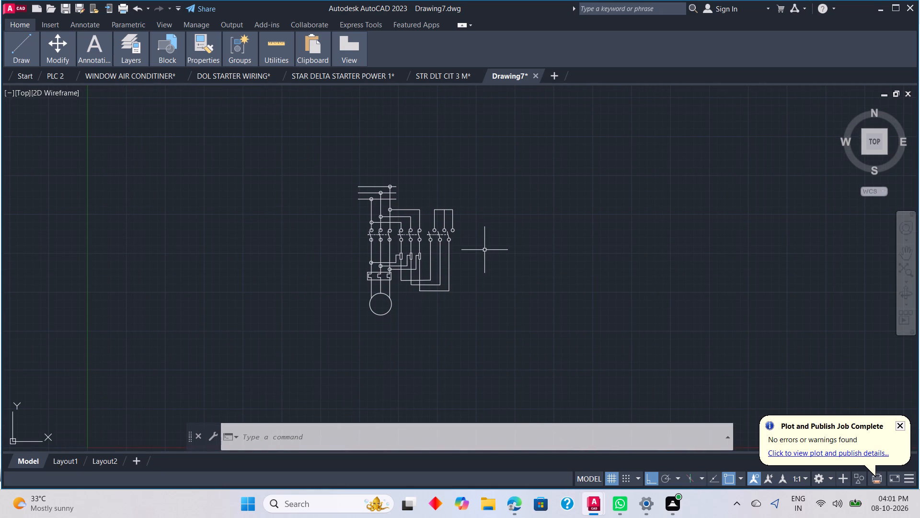
{"action": "scroll", "coordinate": [455, 190], "scroll_direction": "up", "scroll_amount": 1}
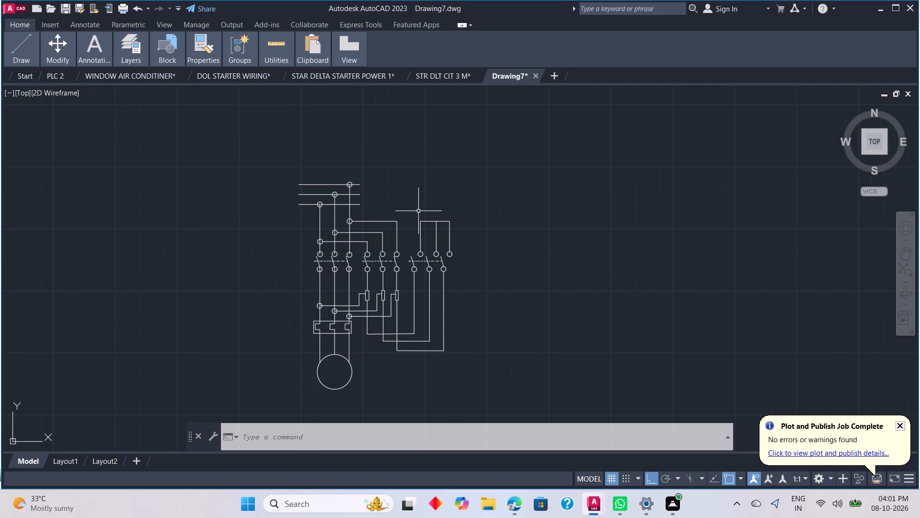
{"action": "type", "text": "L"}
{"action": "key", "text": "space"}
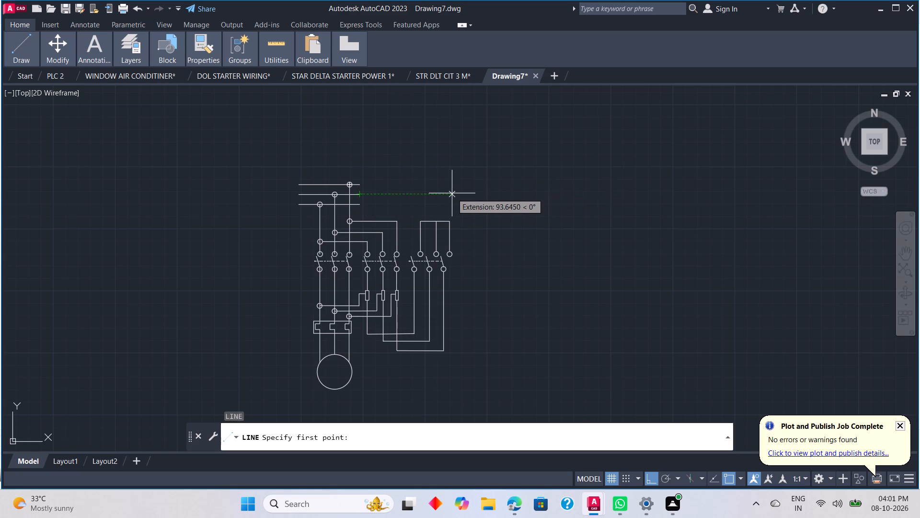
{"action": "left_click", "coordinate": [399, 194]}
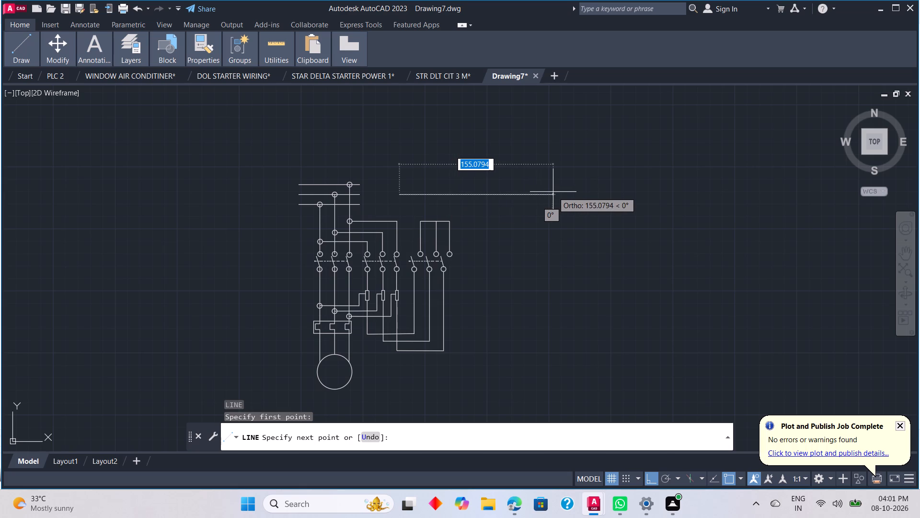
{"action": "left_click", "coordinate": [504, 205]}
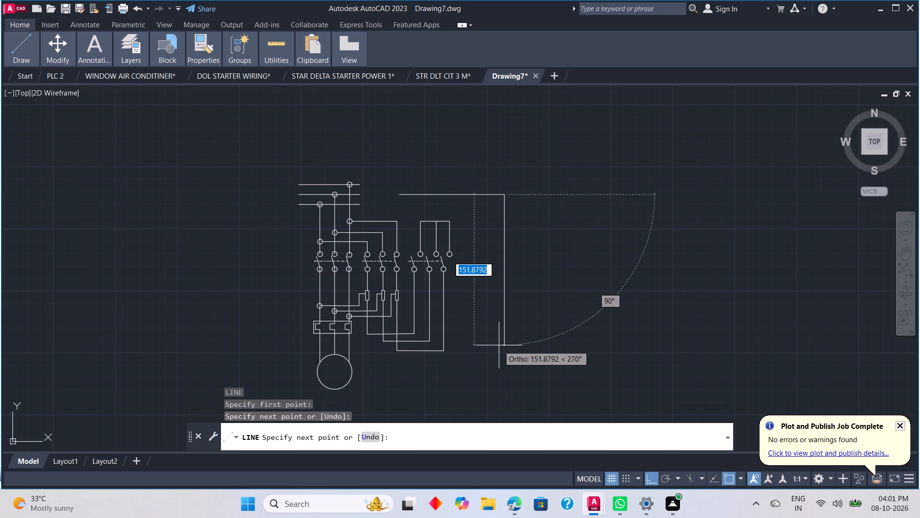
{"action": "scroll", "coordinate": [499, 344], "scroll_direction": "down", "scroll_amount": 1}
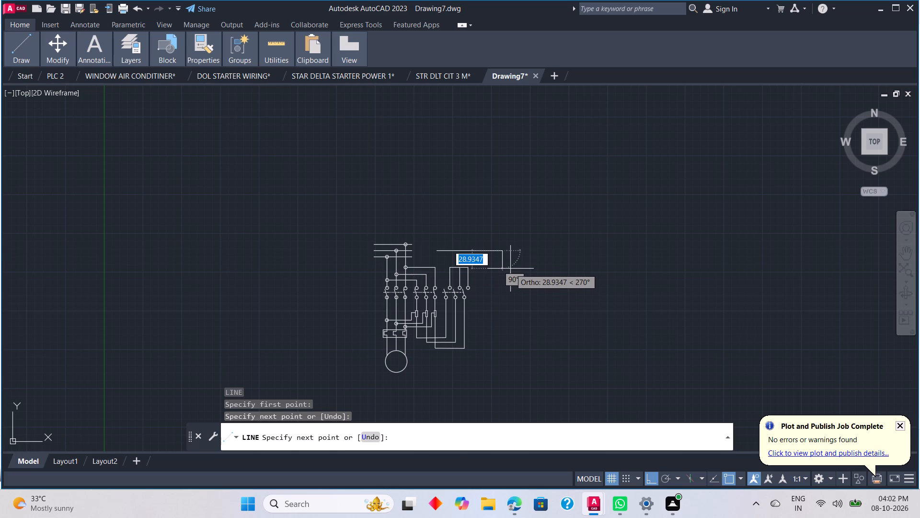
{"action": "scroll", "coordinate": [510, 269], "scroll_direction": "up", "scroll_amount": 1}
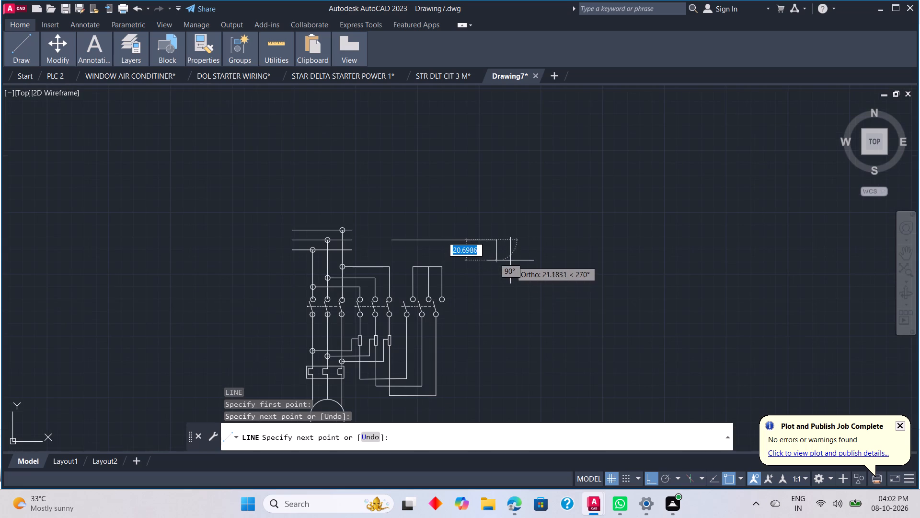
{"action": "left_click", "coordinate": [505, 263]}
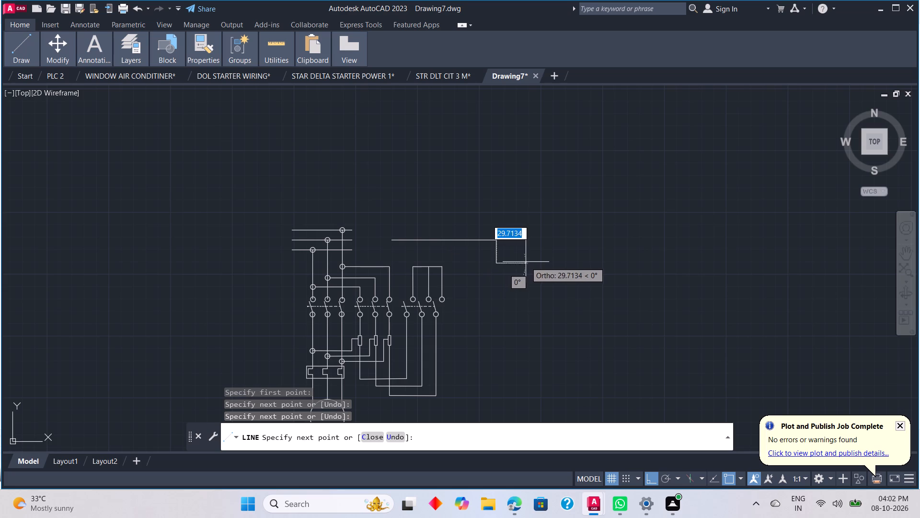
{"action": "key", "text": "Escape"}
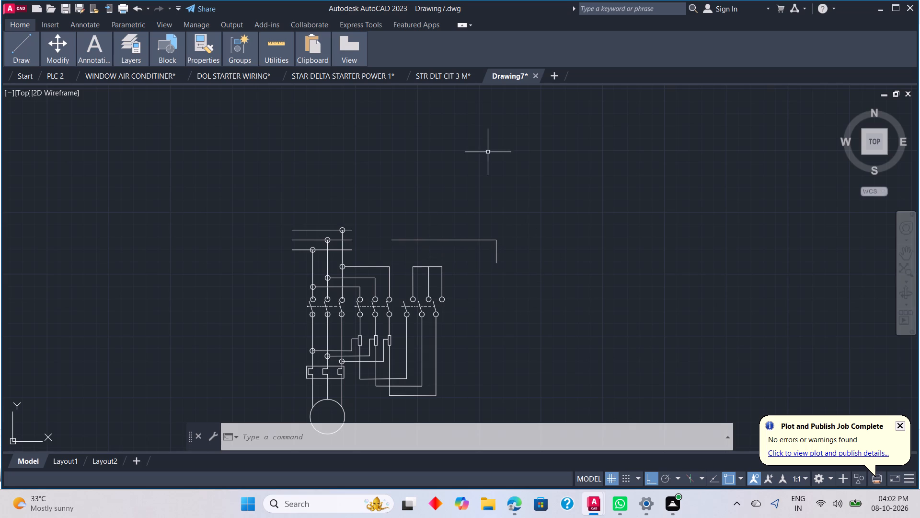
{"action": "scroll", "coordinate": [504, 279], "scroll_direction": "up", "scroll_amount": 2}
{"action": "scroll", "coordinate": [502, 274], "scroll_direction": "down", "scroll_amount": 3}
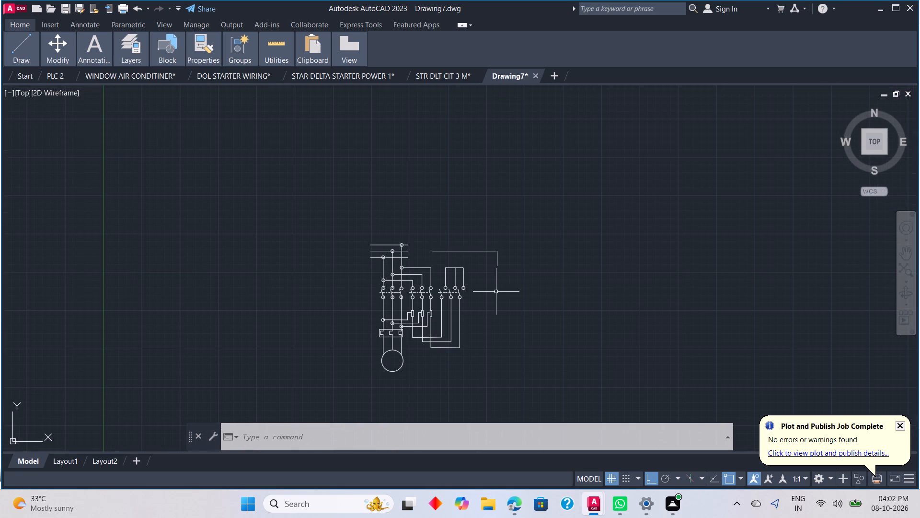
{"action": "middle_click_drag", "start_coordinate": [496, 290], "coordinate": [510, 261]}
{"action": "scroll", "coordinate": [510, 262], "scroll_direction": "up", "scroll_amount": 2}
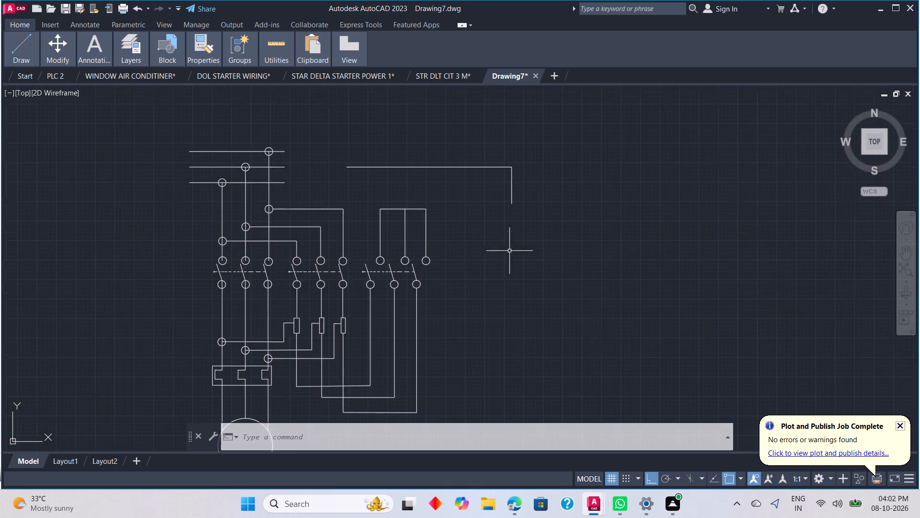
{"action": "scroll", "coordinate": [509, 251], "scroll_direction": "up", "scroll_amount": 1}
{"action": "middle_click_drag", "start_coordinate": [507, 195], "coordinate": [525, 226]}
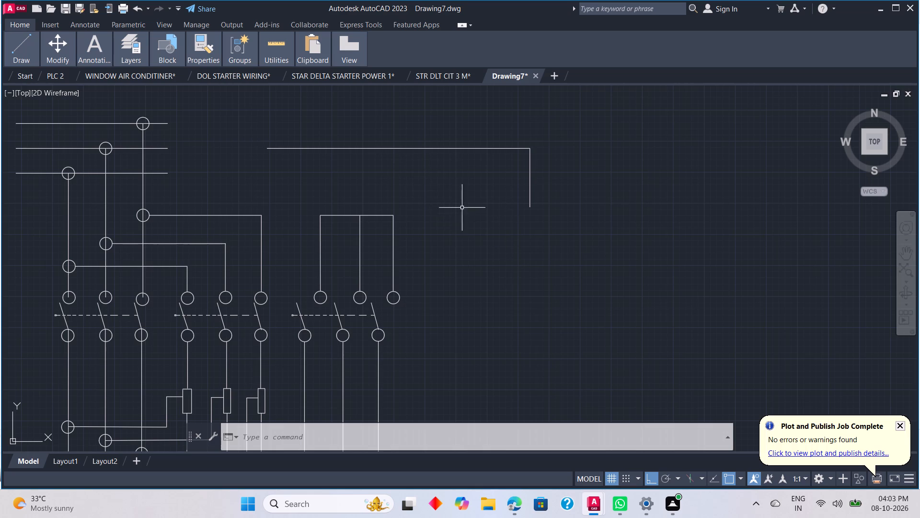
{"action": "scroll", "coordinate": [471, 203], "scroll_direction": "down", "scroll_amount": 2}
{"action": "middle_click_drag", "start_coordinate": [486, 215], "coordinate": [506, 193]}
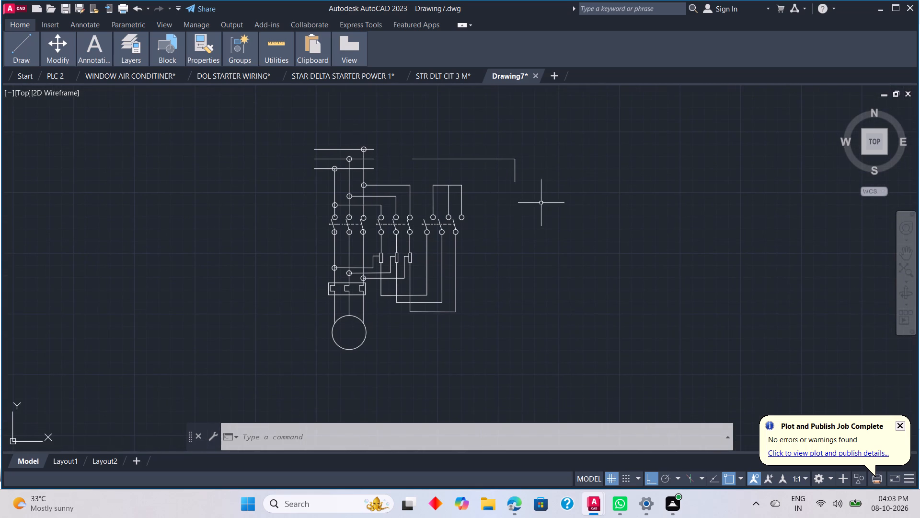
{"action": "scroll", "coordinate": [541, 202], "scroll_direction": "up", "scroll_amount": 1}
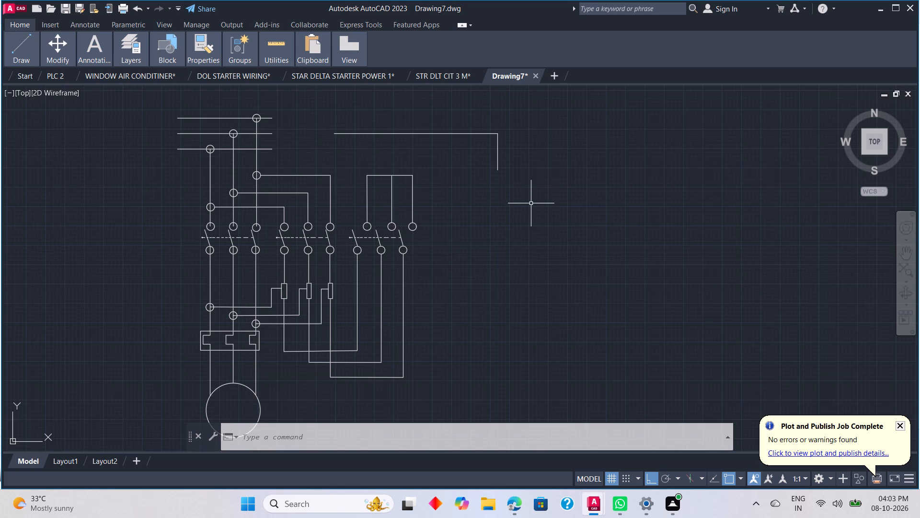
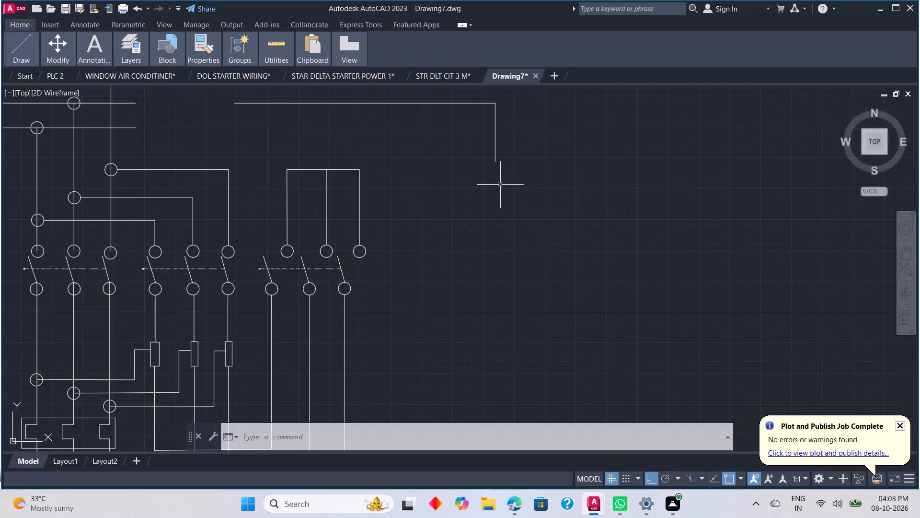
Replace the short vertical line at the far end of the feed line with a shorter one from the same corner.
{"action": "left_click", "coordinate": [496, 152]}
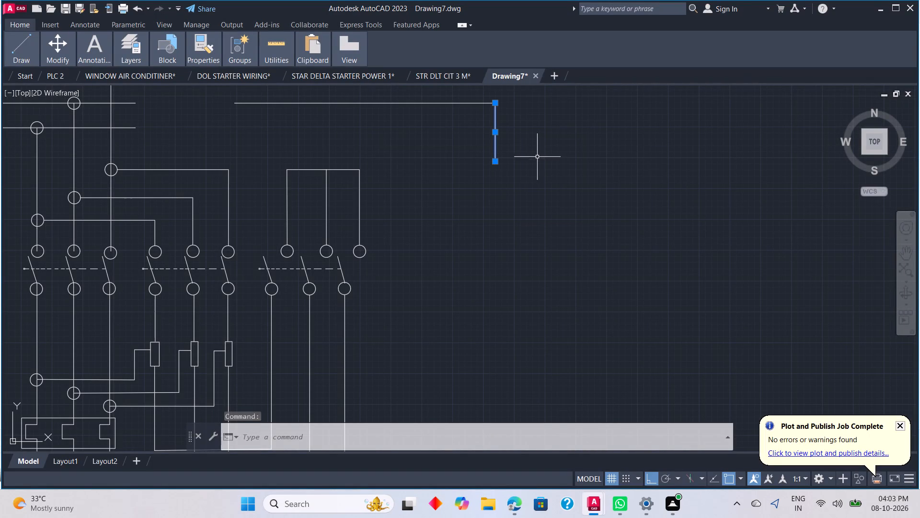
{"action": "key", "text": "Delete"}
{"action": "type", "text": "L"}
{"action": "key", "text": "space"}
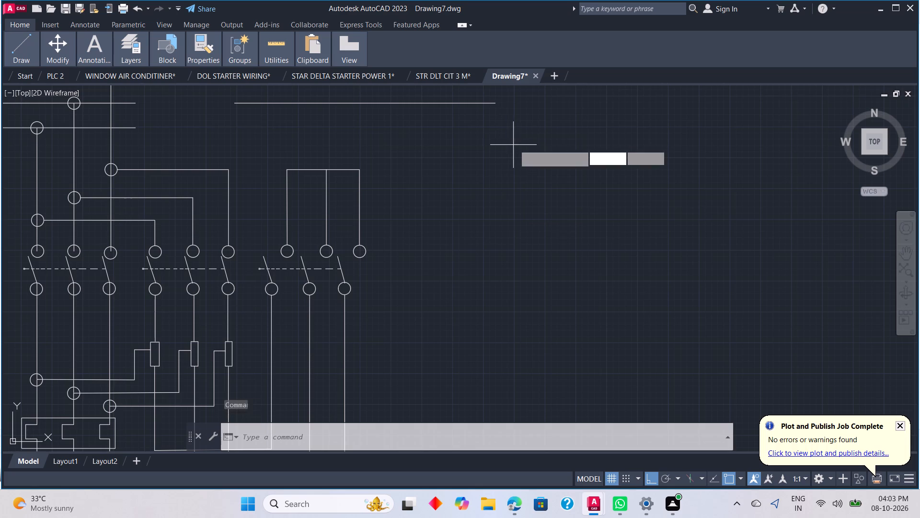
{"action": "left_click", "coordinate": [494, 103]}
{"action": "left_click", "coordinate": [497, 121]}
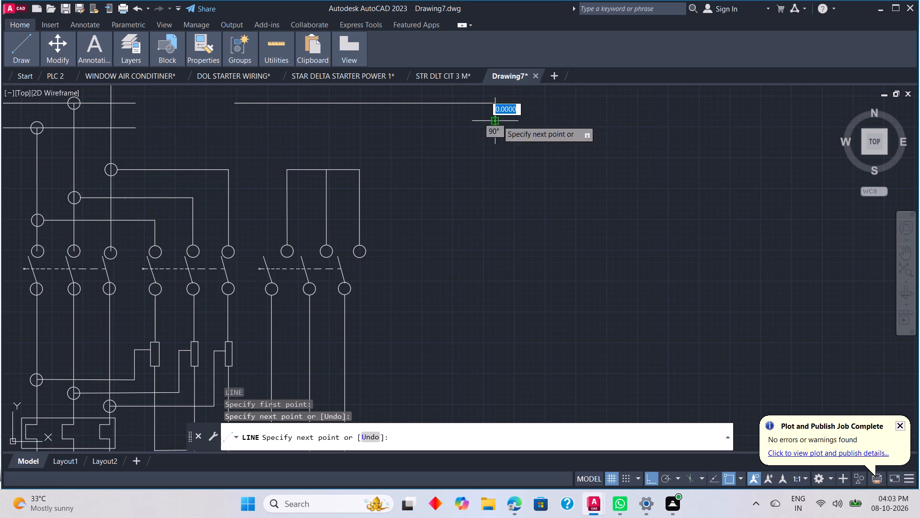
{"action": "key", "text": "Escape"}
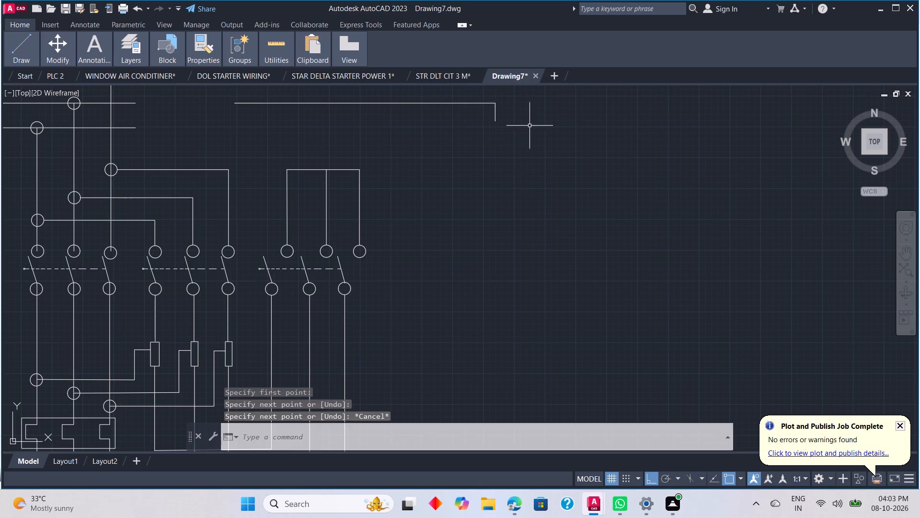
With ortho mode off, copy the third group's last upper circle so its centre sits on the lower end of the short vertical line.
{"action": "left_click", "coordinate": [365, 249]}
{"action": "right_click", "coordinate": [411, 237]}
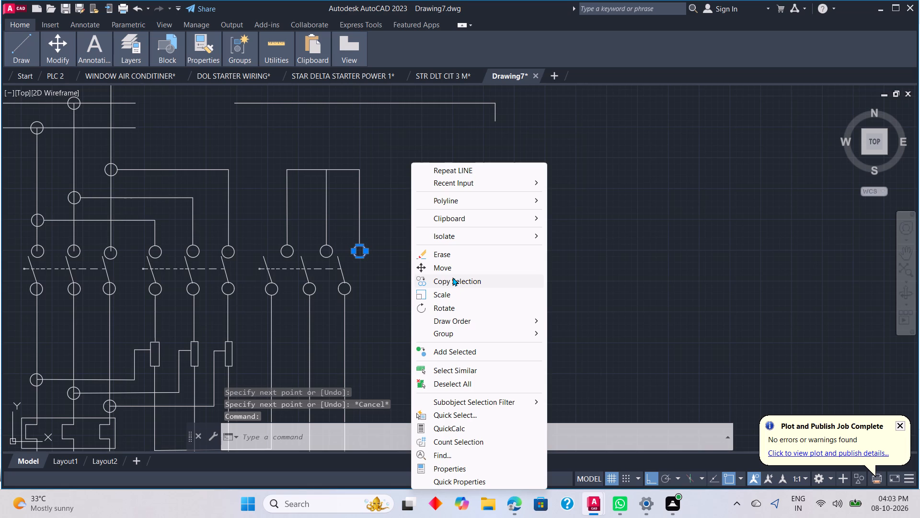
{"action": "left_click", "coordinate": [452, 277]}
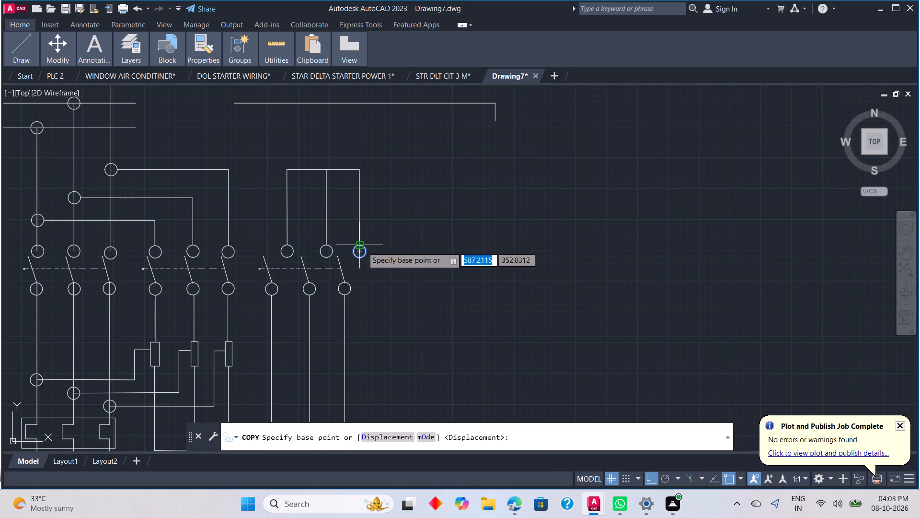
{"action": "left_click", "coordinate": [362, 252]}
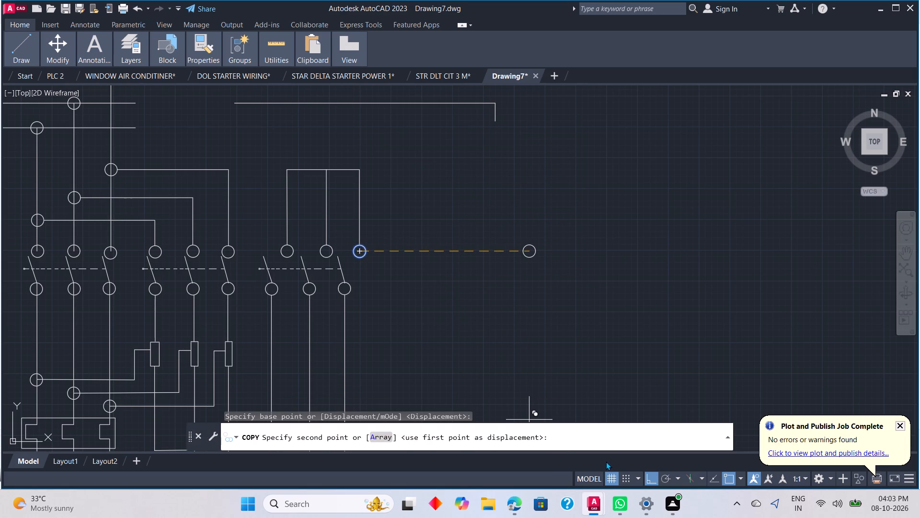
{"action": "left_click", "coordinate": [649, 481]}
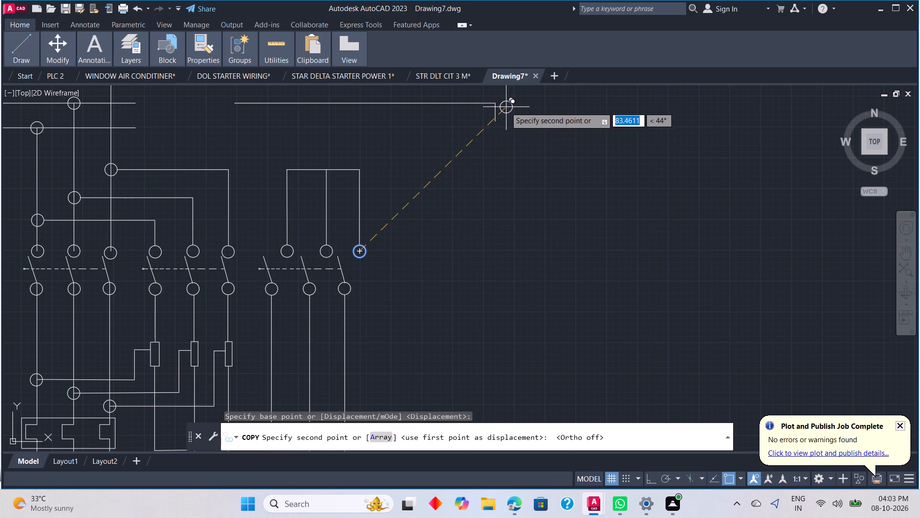
{"action": "scroll", "coordinate": [495, 125], "scroll_direction": "up", "scroll_amount": 3}
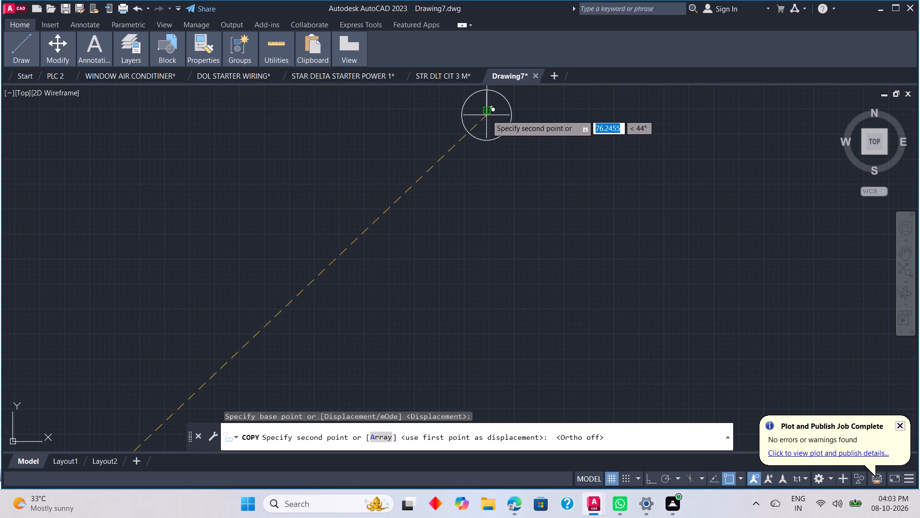
{"action": "left_click", "coordinate": [487, 110]}
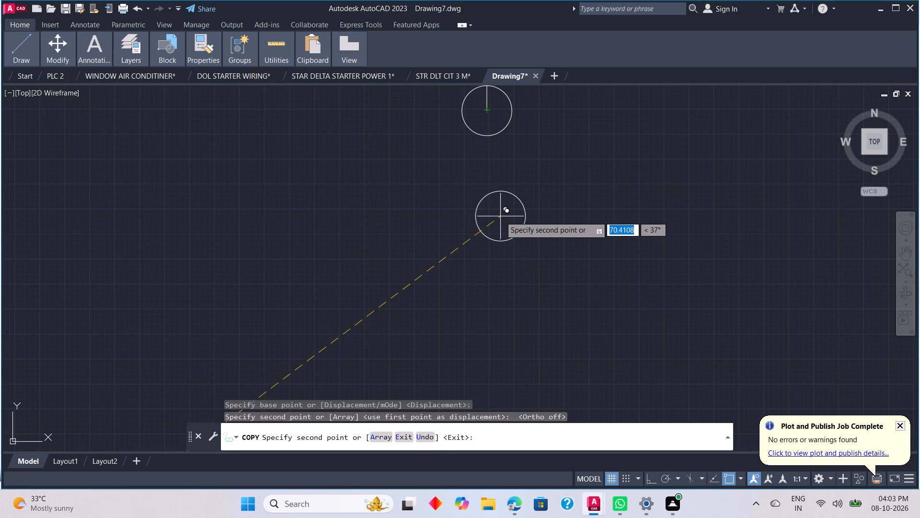
{"action": "key", "text": "Escape"}
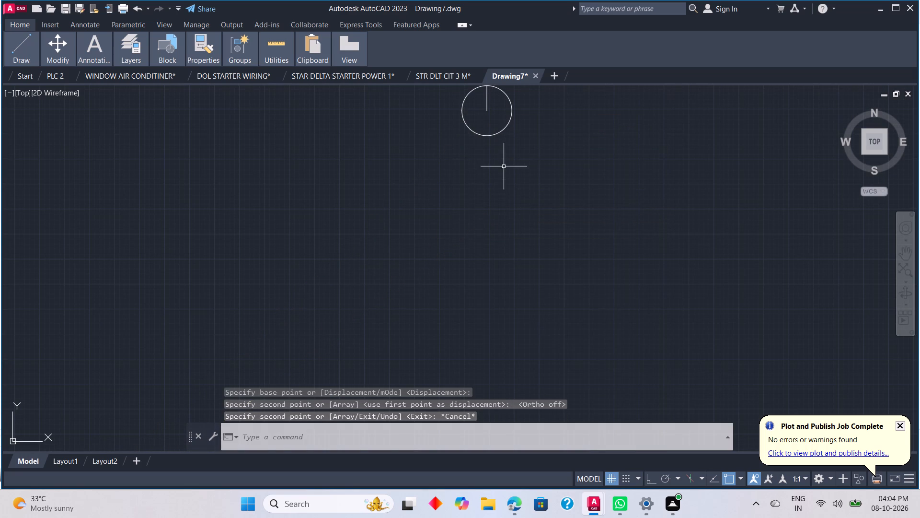
Turn ortho mode back on.
{"action": "scroll", "coordinate": [501, 159], "scroll_direction": "down", "scroll_amount": 2}
{"action": "scroll", "coordinate": [495, 167], "scroll_direction": "up", "scroll_amount": 2}
{"action": "scroll", "coordinate": [479, 198], "scroll_direction": "down", "scroll_amount": 3}
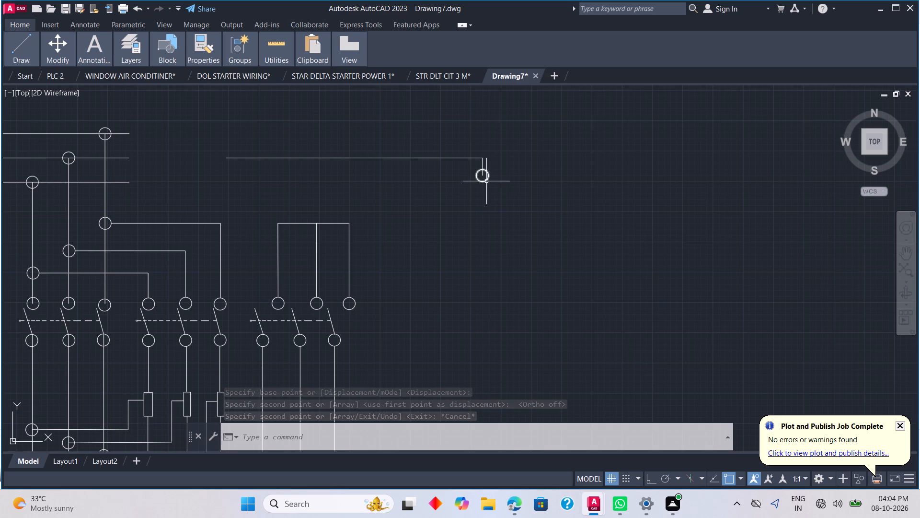
{"action": "left_click", "coordinate": [649, 480]}
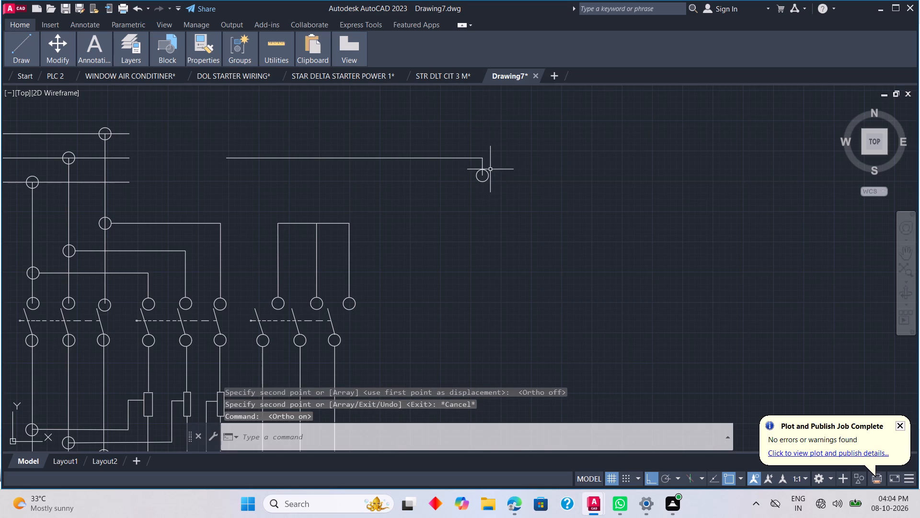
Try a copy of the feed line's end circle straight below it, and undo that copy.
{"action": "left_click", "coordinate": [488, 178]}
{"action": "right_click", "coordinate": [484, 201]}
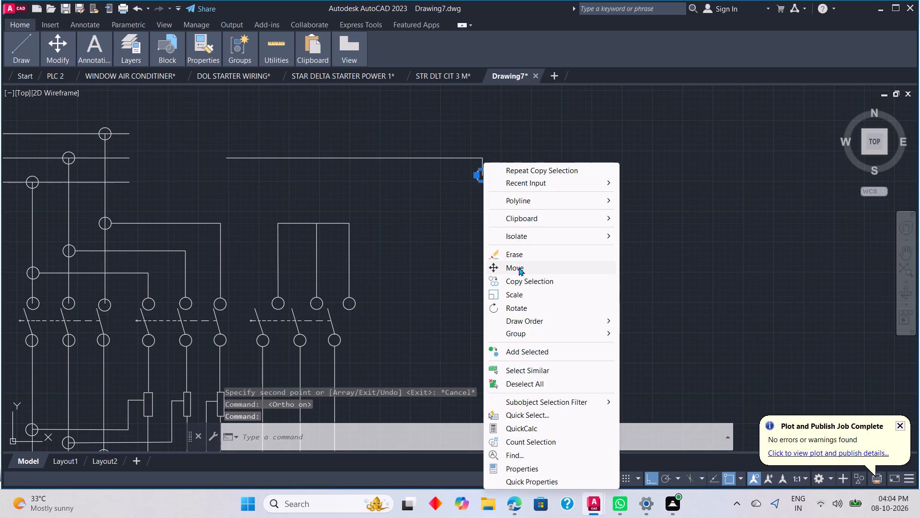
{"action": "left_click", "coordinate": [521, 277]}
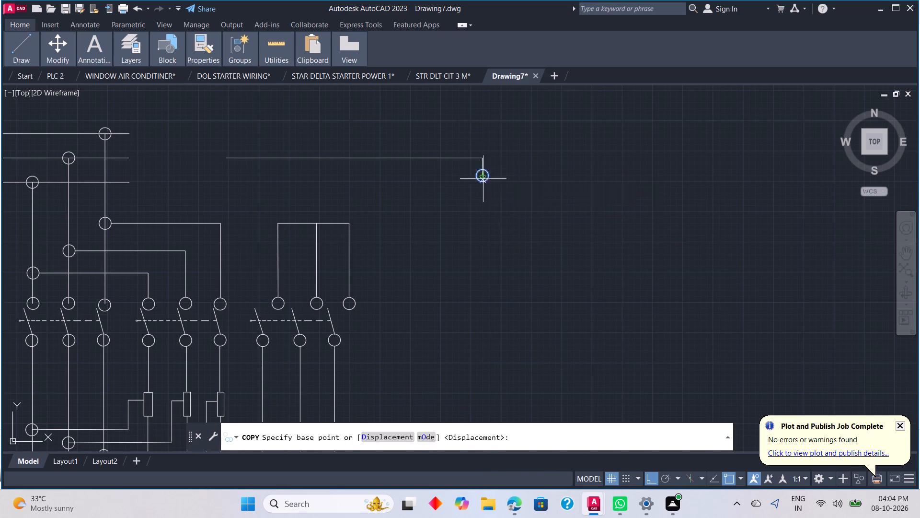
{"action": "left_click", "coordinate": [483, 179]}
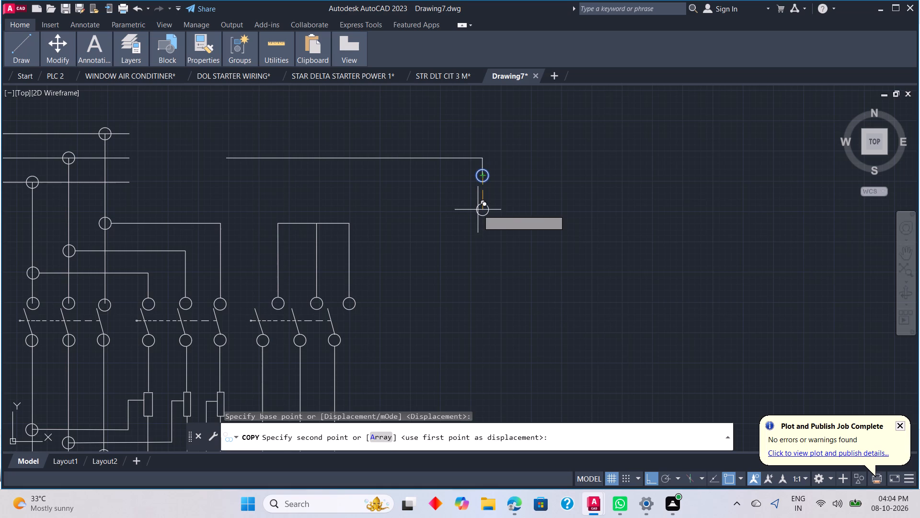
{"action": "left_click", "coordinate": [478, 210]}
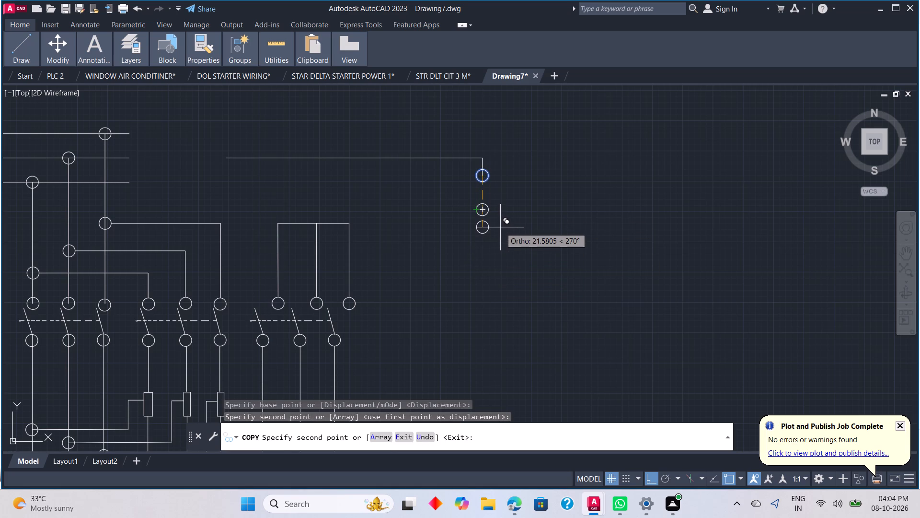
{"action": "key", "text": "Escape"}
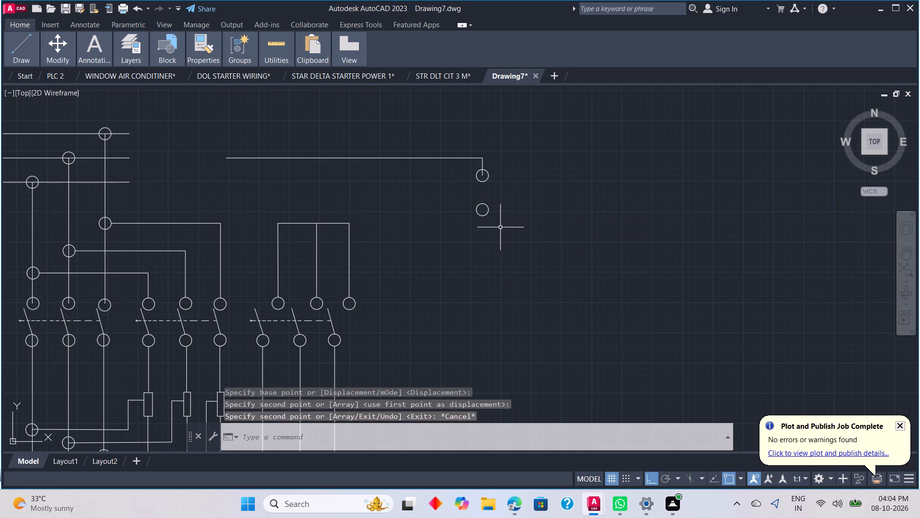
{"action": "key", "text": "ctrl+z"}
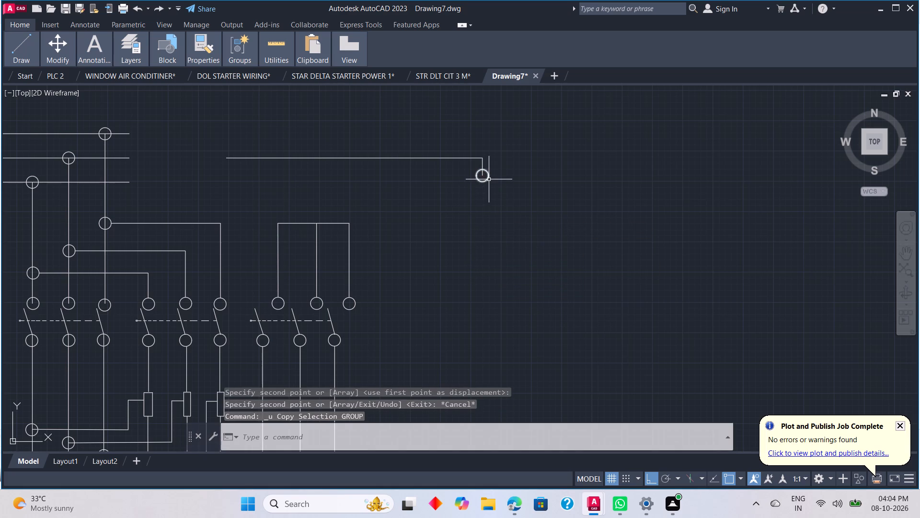
Copy the circle at the feed line's end to about 9.7 straight below the original.
{"action": "left_click", "coordinate": [489, 179]}
{"action": "right_click", "coordinate": [473, 210]}
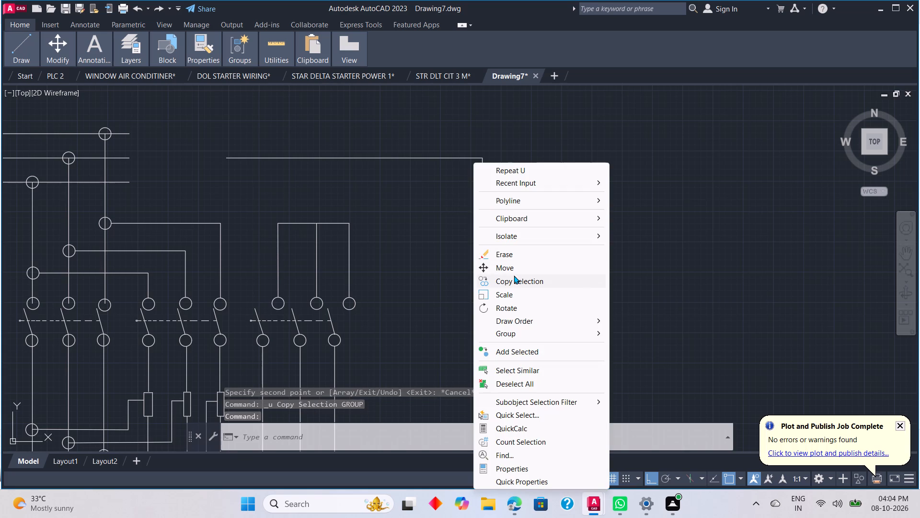
{"action": "left_click", "coordinate": [514, 278]}
{"action": "left_click", "coordinate": [484, 177]}
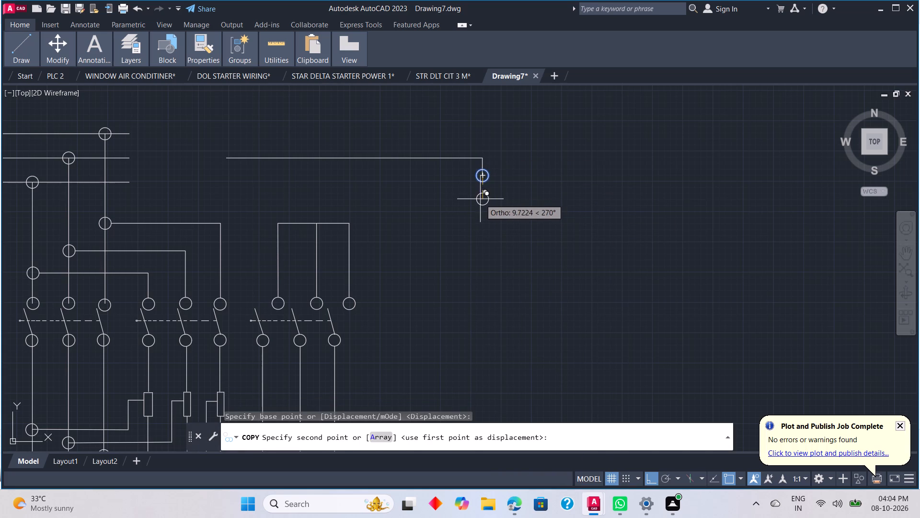
{"action": "left_click", "coordinate": [481, 199]}
{"action": "key", "text": "Escape"}
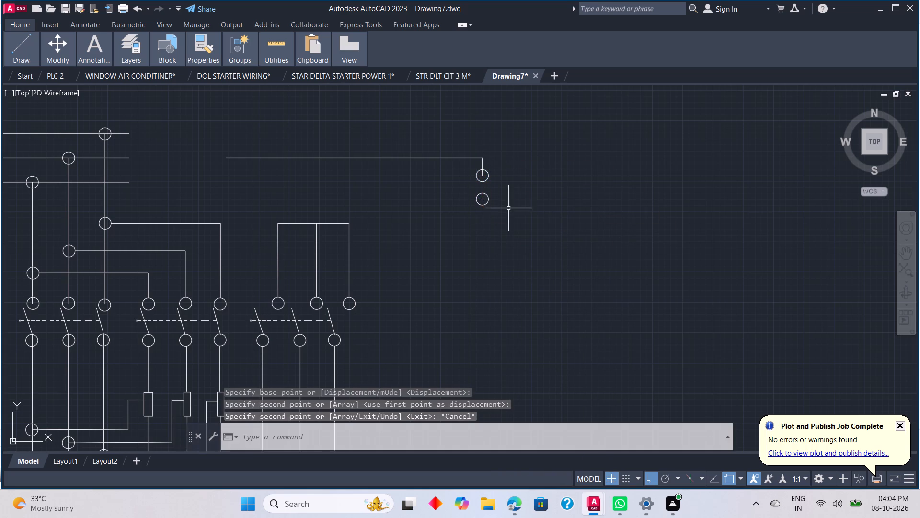
Trim the part of the short vertical line that lies inside the feed line's upper circle.
{"action": "scroll", "coordinate": [489, 210], "scroll_direction": "down", "scroll_amount": 1}
{"action": "scroll", "coordinate": [489, 210], "scroll_direction": "up", "scroll_amount": 2}
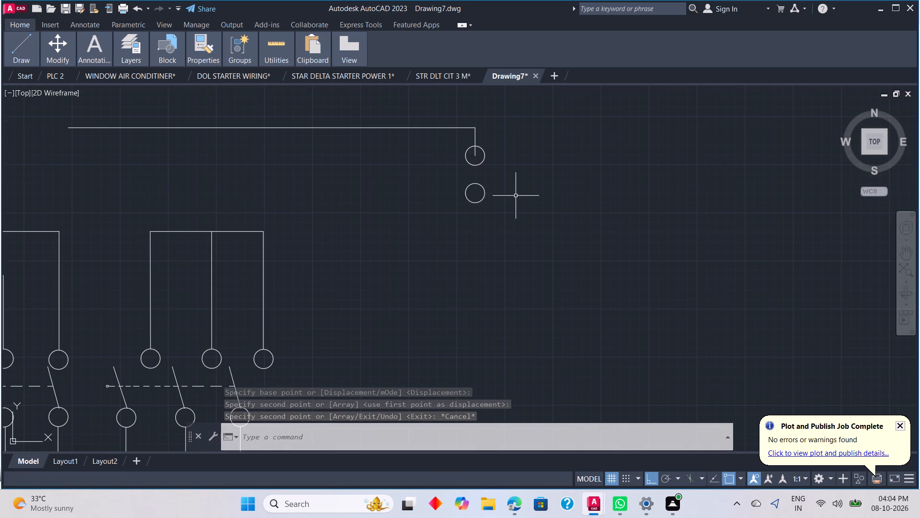
{"action": "scroll", "coordinate": [502, 23], "scroll_direction": "down", "scroll_amount": 2}
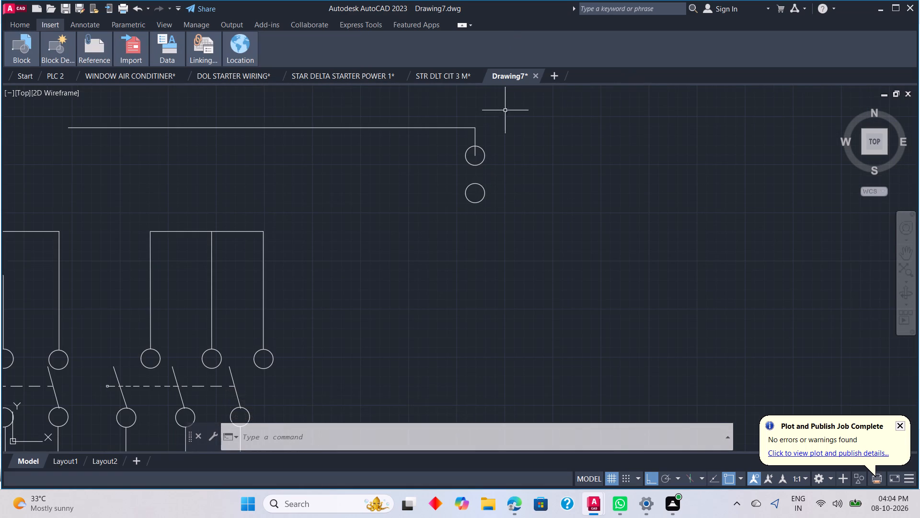
{"action": "scroll", "coordinate": [515, 185], "scroll_direction": "up", "scroll_amount": 1}
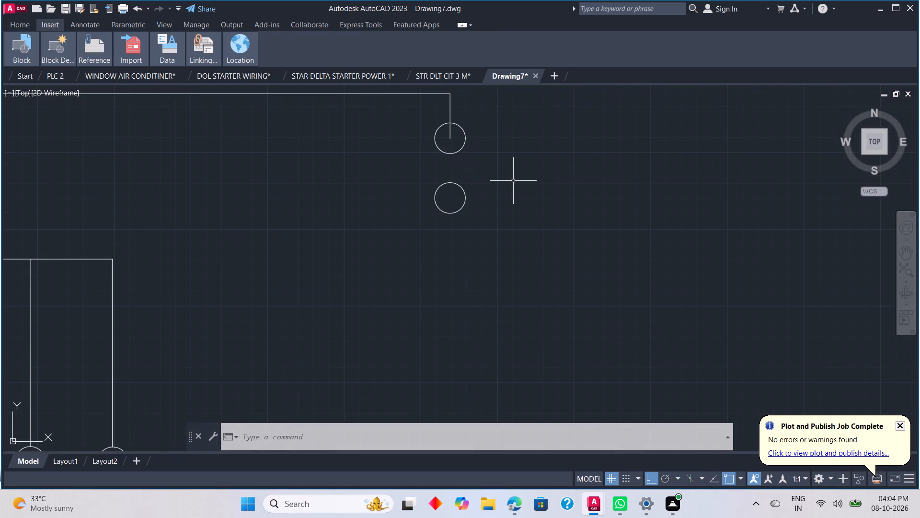
{"action": "type", "text": "TR"}
{"action": "key", "text": "space"}
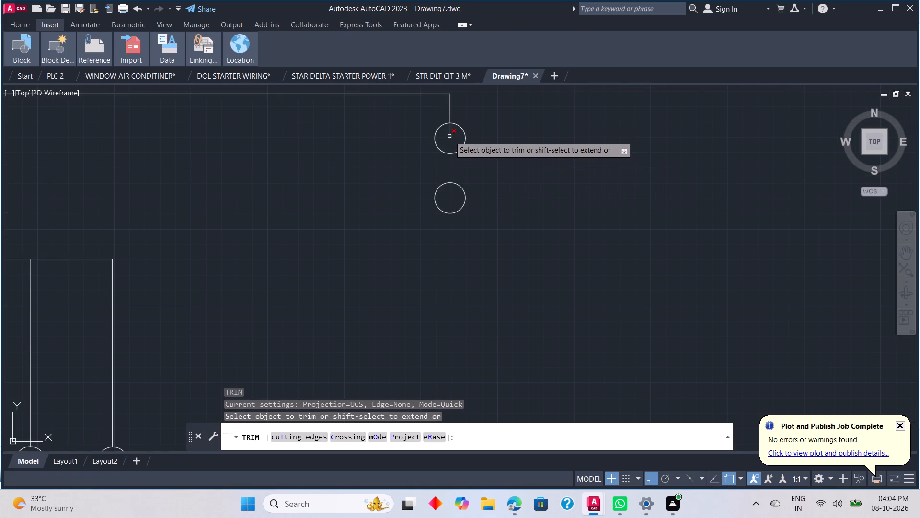
{"action": "left_click", "coordinate": [449, 136]}
{"action": "key", "text": "Escape"}
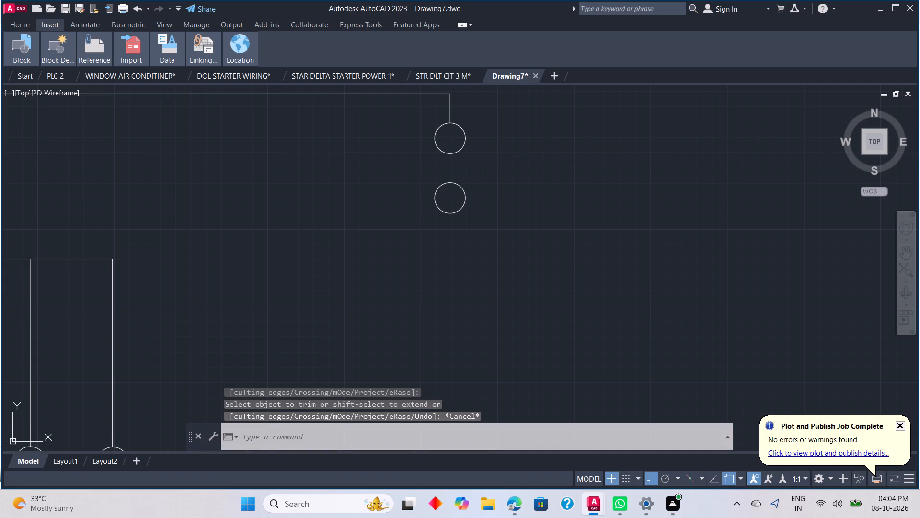
{"action": "key", "text": "Escape"}
{"action": "scroll", "coordinate": [574, 177], "scroll_direction": "down", "scroll_amount": 3}
{"action": "key", "text": "Escape"}
{"action": "key", "text": "Escape"}
{"action": "key", "text": "Escape"}
Draw a vertical line joining the bottom of the feed line's upper circle to the top of the circle below it.
{"action": "scroll", "coordinate": [564, 181], "scroll_direction": "up", "scroll_amount": 1}
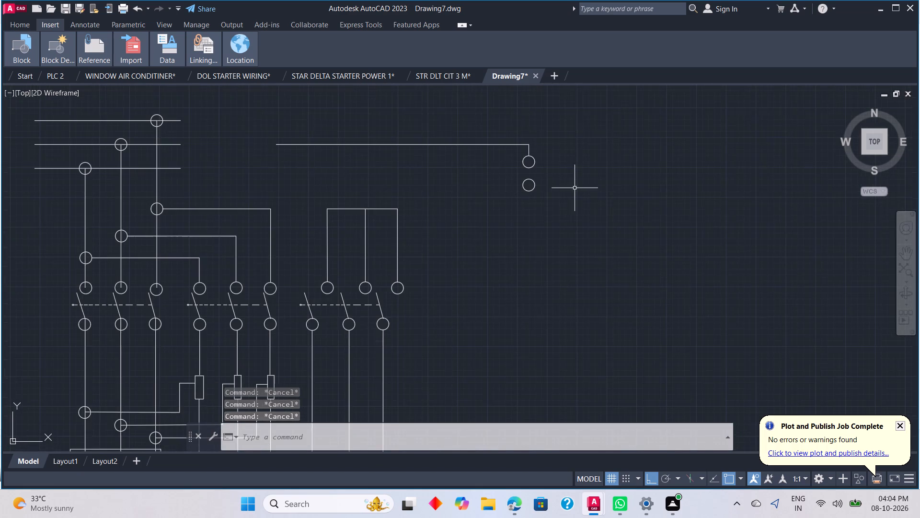
{"action": "scroll", "coordinate": [573, 194], "scroll_direction": "up", "scroll_amount": 1}
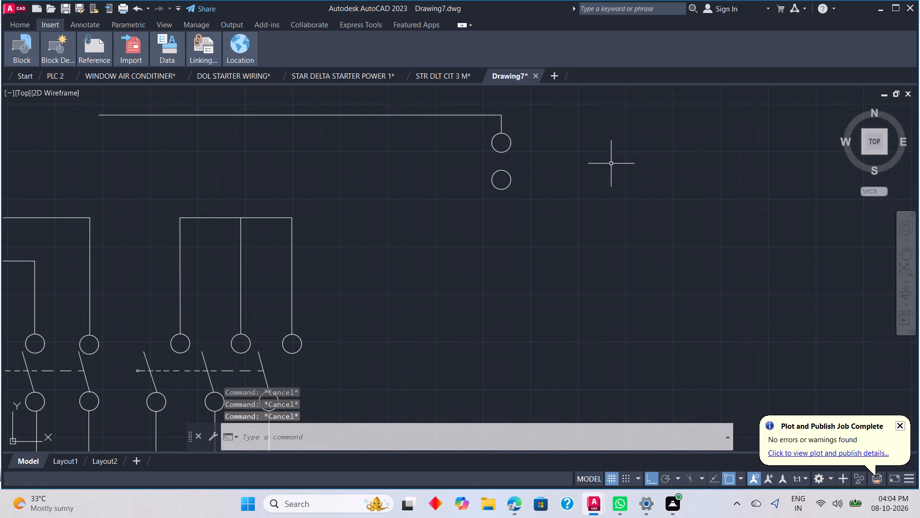
{"action": "scroll", "coordinate": [534, 148], "scroll_direction": "up", "scroll_amount": 1}
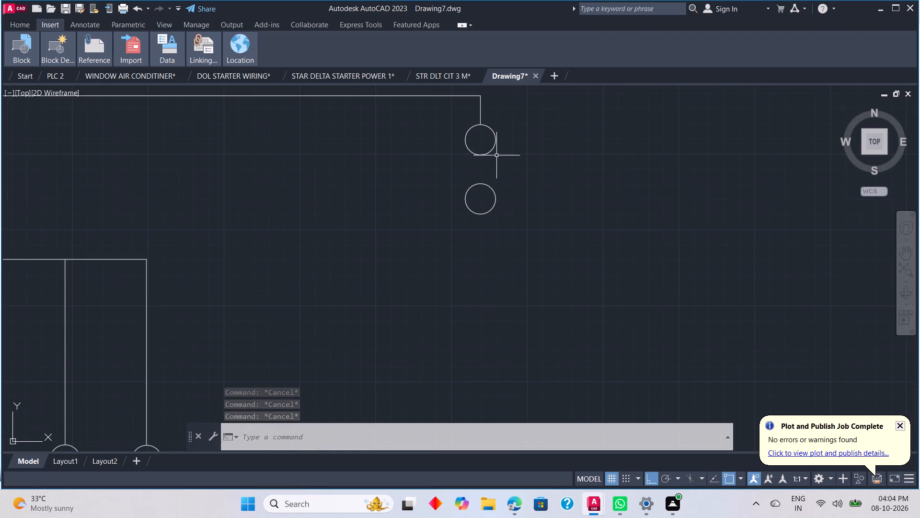
{"action": "middle_click_drag", "start_coordinate": [496, 155], "coordinate": [627, 186]}
{"action": "scroll", "coordinate": [644, 190], "scroll_direction": "up", "scroll_amount": 2}
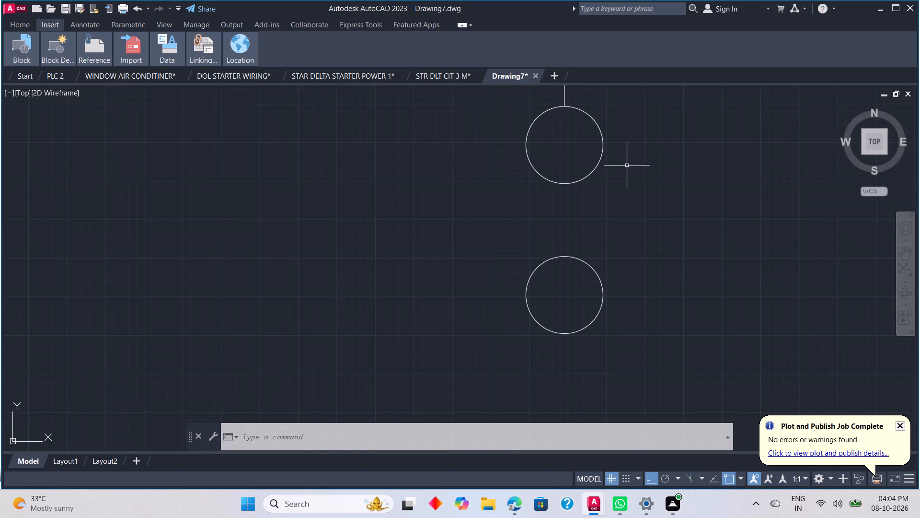
{"action": "scroll", "coordinate": [620, 199], "scroll_direction": "down", "scroll_amount": 1}
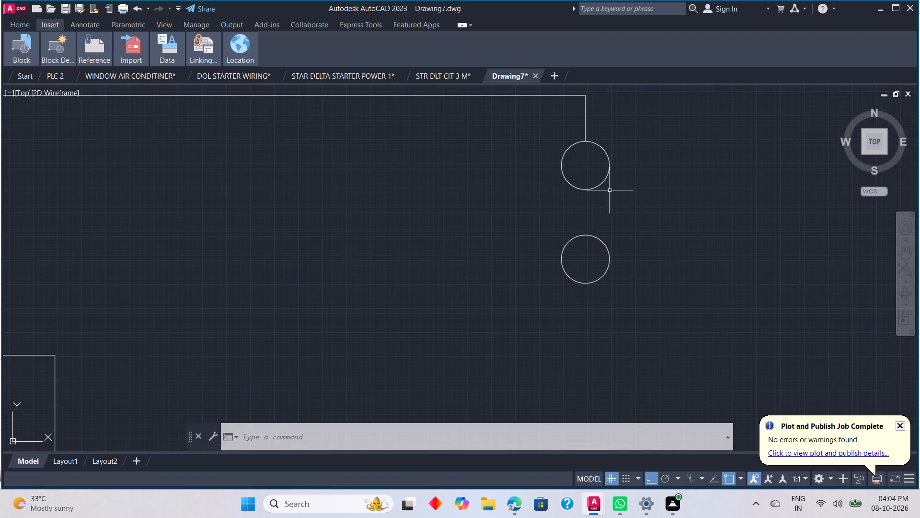
{"action": "type", "text": "L"}
{"action": "key", "text": "space"}
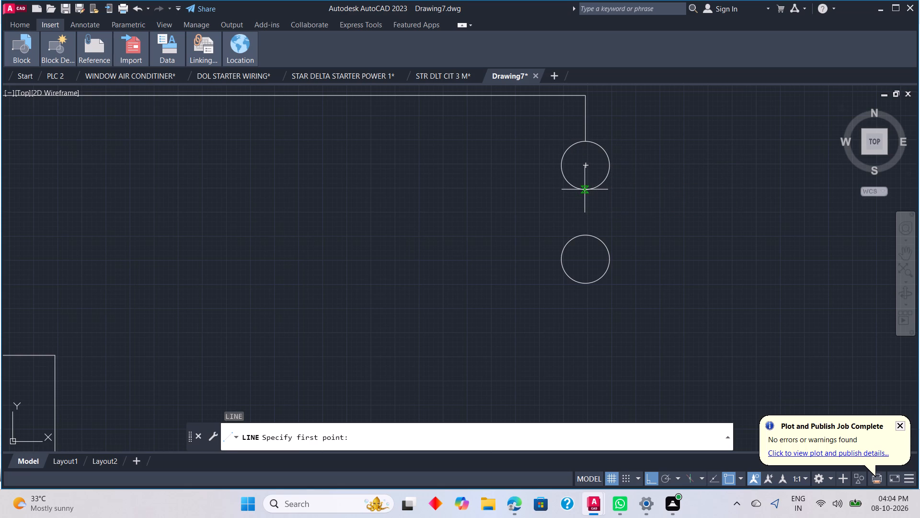
{"action": "left_click", "coordinate": [586, 189]}
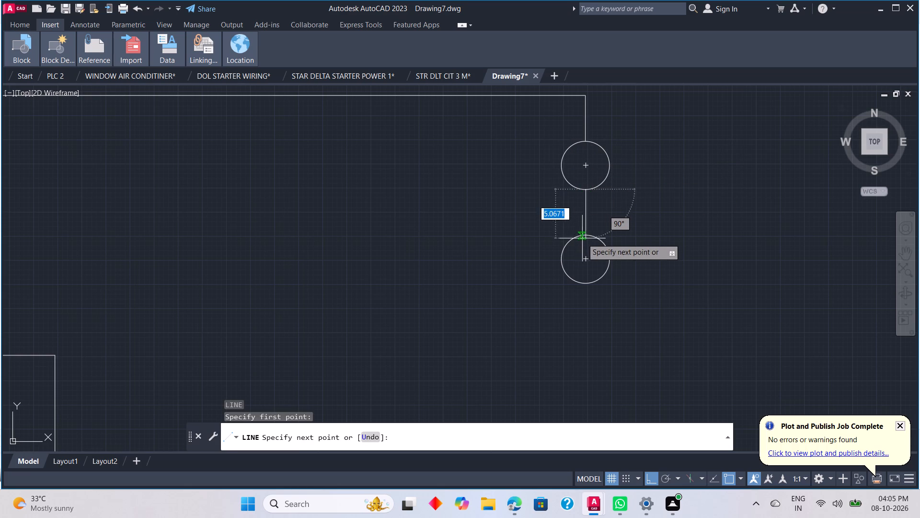
{"action": "scroll", "coordinate": [589, 238], "scroll_direction": "up", "scroll_amount": 4}
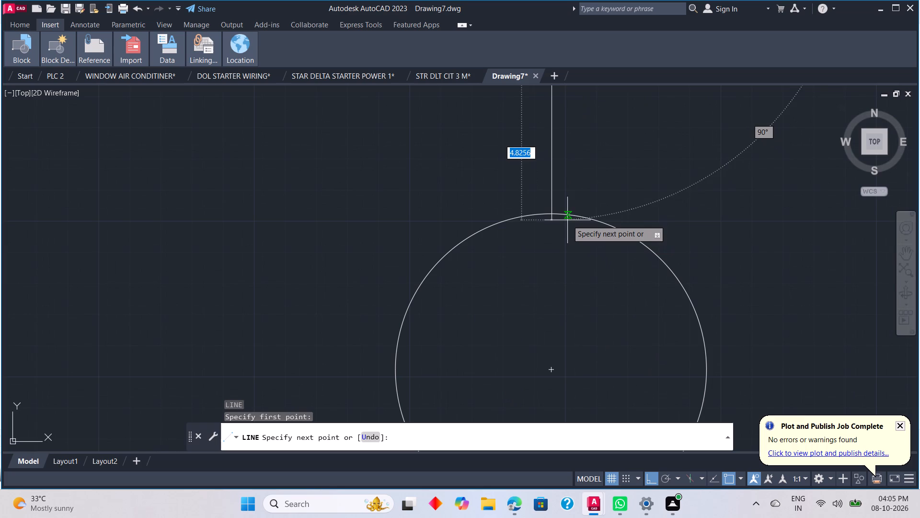
{"action": "left_click", "coordinate": [552, 216]}
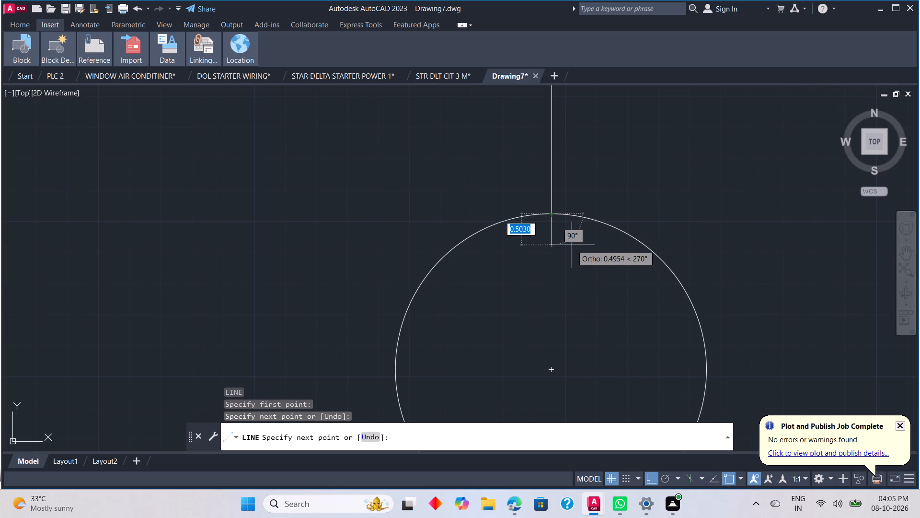
{"action": "key", "text": "Escape"}
Draw a vertical line about 36 long straight down from the bottom of the feed line's lower circle.
{"action": "scroll", "coordinate": [581, 243], "scroll_direction": "down", "scroll_amount": 4}
{"action": "scroll", "coordinate": [574, 300], "scroll_direction": "down", "scroll_amount": 1}
{"action": "middle_click_drag", "start_coordinate": [574, 301], "coordinate": [665, 201]}
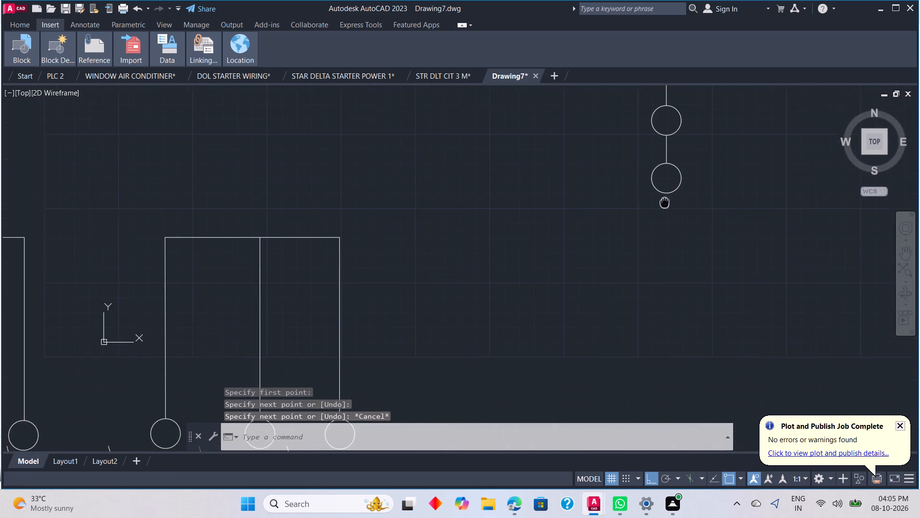
{"action": "middle_click_drag", "start_coordinate": [665, 201], "coordinate": [665, 201]}
{"action": "scroll", "coordinate": [677, 207], "scroll_direction": "down", "scroll_amount": 3}
{"action": "middle_click_drag", "start_coordinate": [668, 233], "coordinate": [692, 193]}
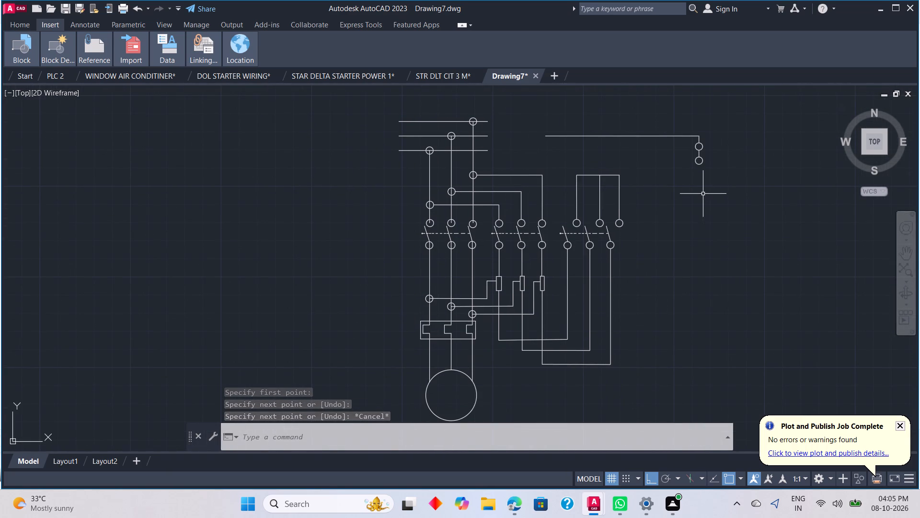
{"action": "type", "text": "L"}
{"action": "key", "text": "space"}
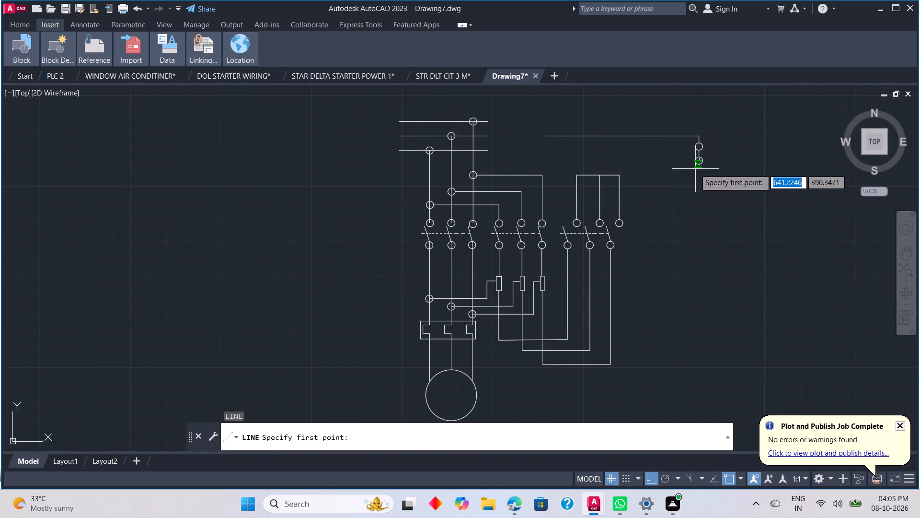
{"action": "scroll", "coordinate": [699, 166], "scroll_direction": "up", "scroll_amount": 3}
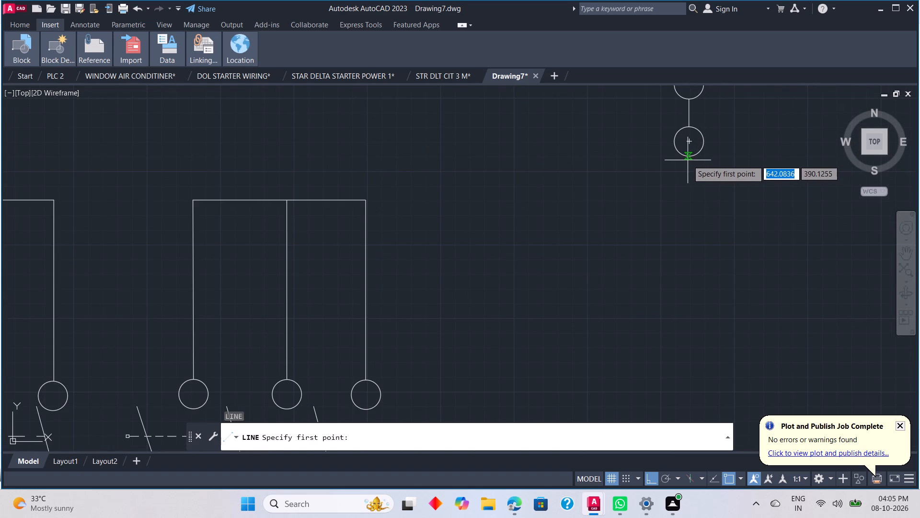
{"action": "left_click", "coordinate": [688, 159]}
{"action": "scroll", "coordinate": [664, 265], "scroll_direction": "down", "scroll_amount": 3}
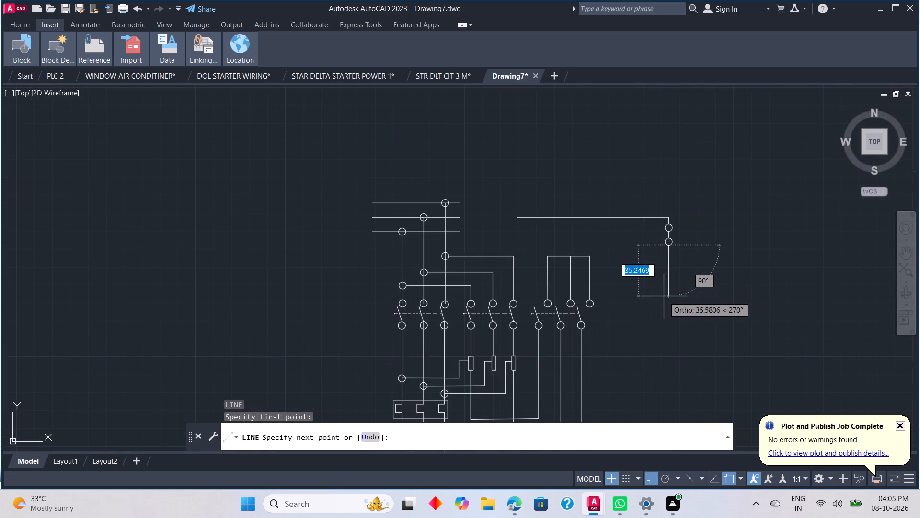
{"action": "middle_click_drag", "start_coordinate": [666, 294], "coordinate": [731, 197]}
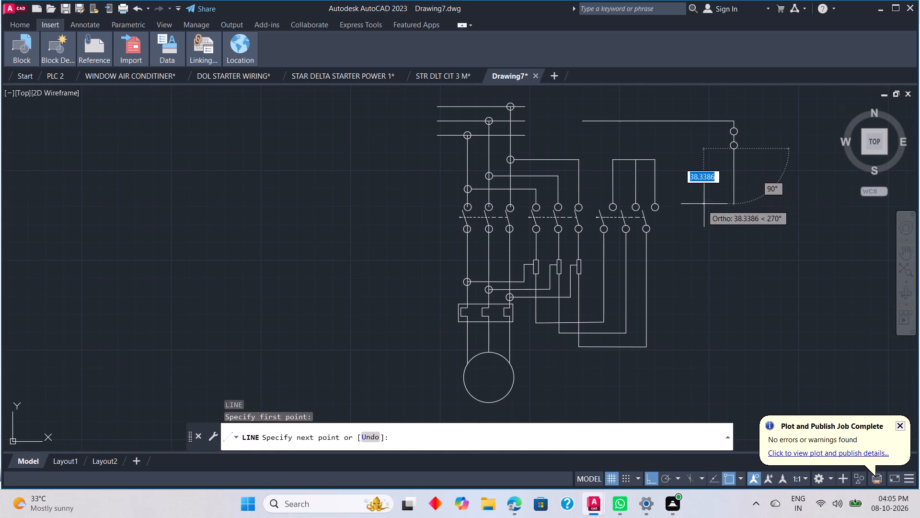
{"action": "left_click", "coordinate": [742, 200]}
{"action": "key", "text": "Escape"}
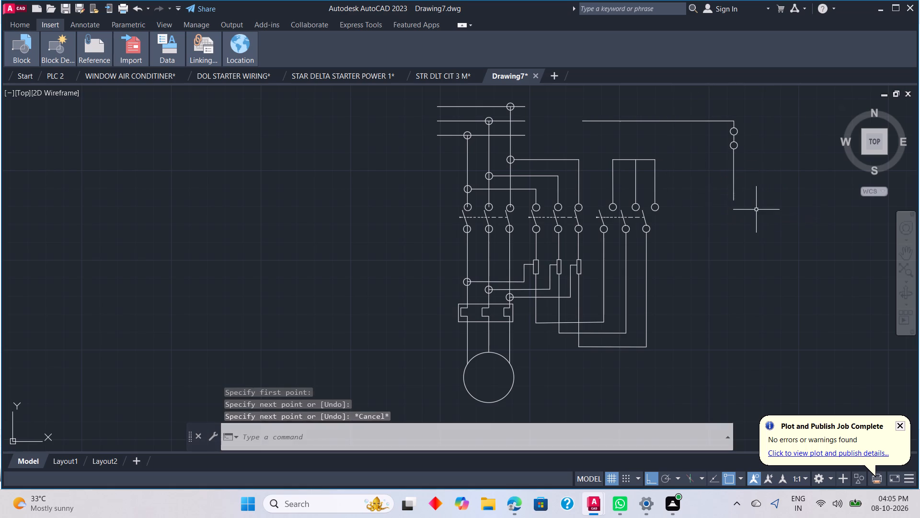
Copy the feed line's lower circle to the bottom end of the long vertical line, centred on the endpoint.
{"action": "left_click", "coordinate": [737, 148]}
{"action": "right_click_drag", "start_coordinate": [752, 164], "coordinate": [748, 173]}
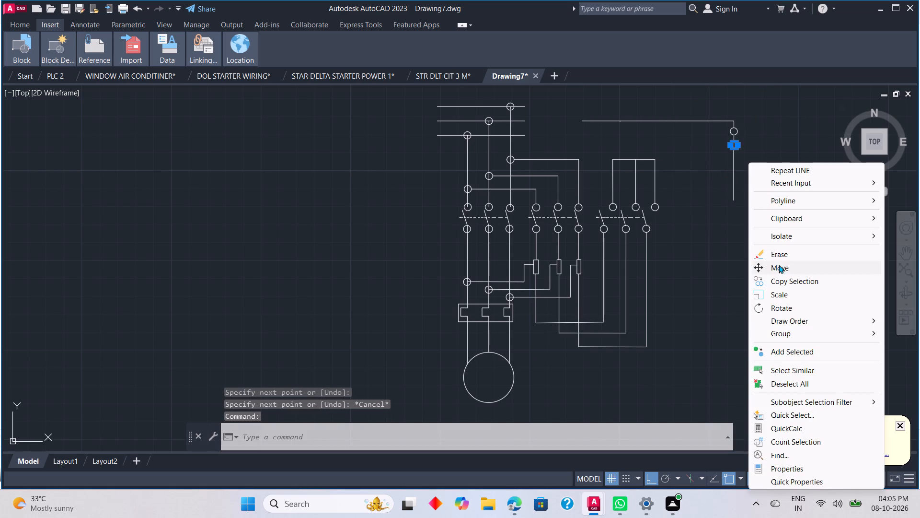
{"action": "left_click", "coordinate": [779, 277]}
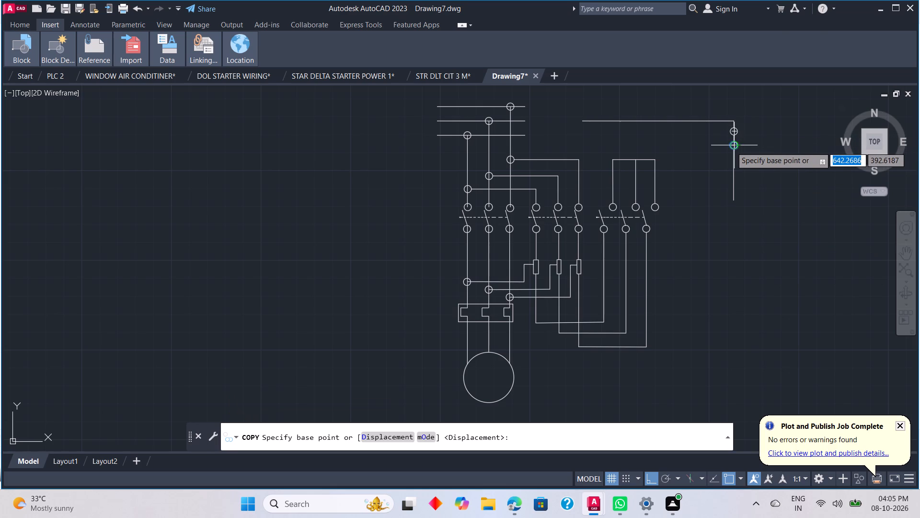
{"action": "scroll", "coordinate": [731, 147], "scroll_direction": "up", "scroll_amount": 3}
{"action": "left_click", "coordinate": [734, 141]}
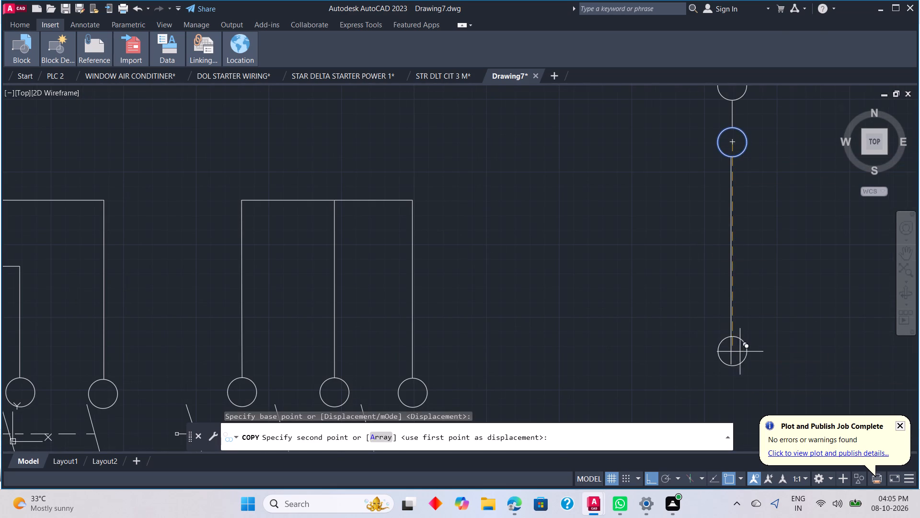
{"action": "left_click", "coordinate": [736, 358]}
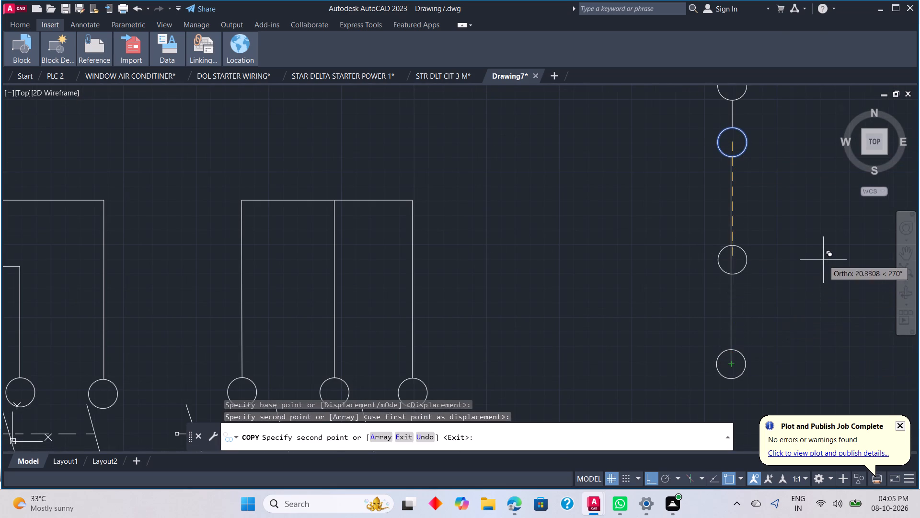
{"action": "key", "text": "Escape"}
Copy the circle at the long vertical line's bottom end to about 13 straight below the original.
{"action": "scroll", "coordinate": [821, 249], "scroll_direction": "down", "scroll_amount": 4}
{"action": "middle_click_drag", "start_coordinate": [822, 319], "coordinate": [827, 189]}
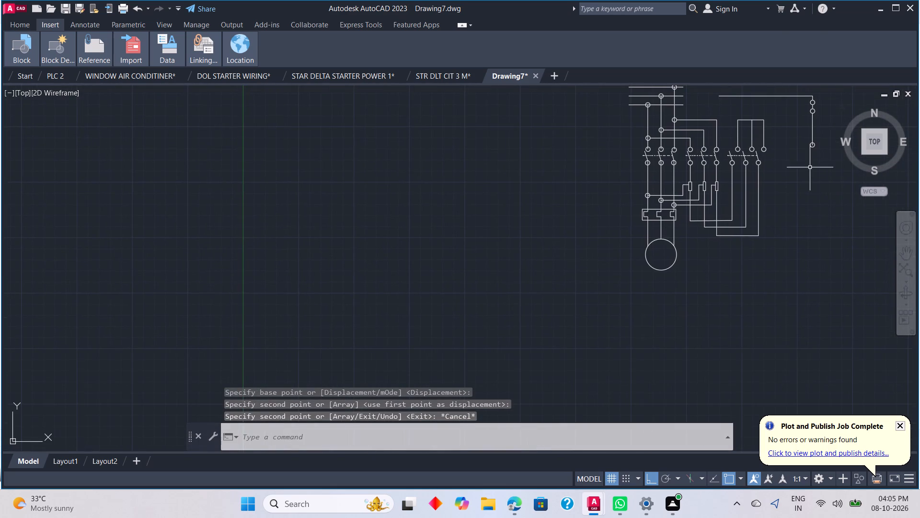
{"action": "middle_click_drag", "start_coordinate": [812, 160], "coordinate": [802, 168]}
{"action": "middle_click_drag", "start_coordinate": [898, 332], "coordinate": [892, 326]}
{"action": "middle_click_drag", "start_coordinate": [816, 231], "coordinate": [698, 266]}
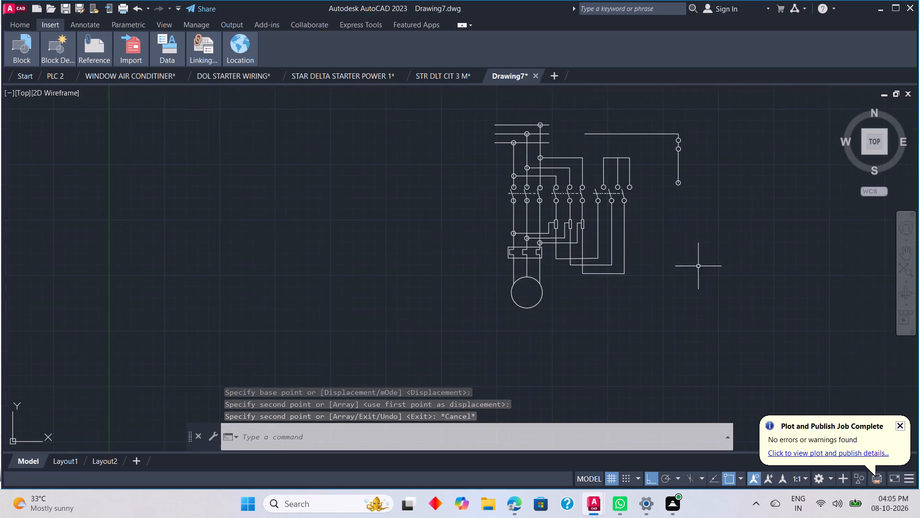
{"action": "middle_click_drag", "start_coordinate": [717, 218], "coordinate": [676, 246]}
{"action": "scroll", "coordinate": [654, 235], "scroll_direction": "up", "scroll_amount": 3}
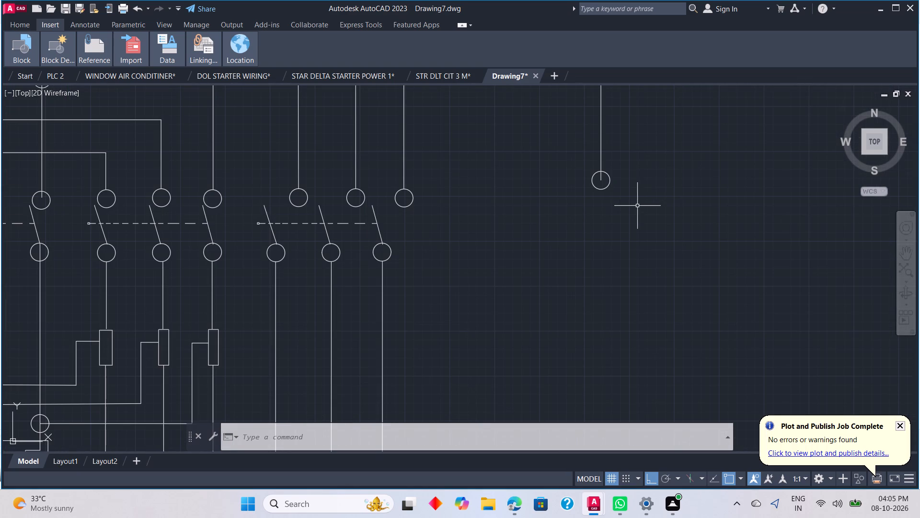
{"action": "middle_click", "coordinate": [643, 133]}
{"action": "middle_click_drag", "start_coordinate": [643, 133], "coordinate": [616, 195]}
{"action": "middle_click_drag", "start_coordinate": [622, 175], "coordinate": [594, 192]}
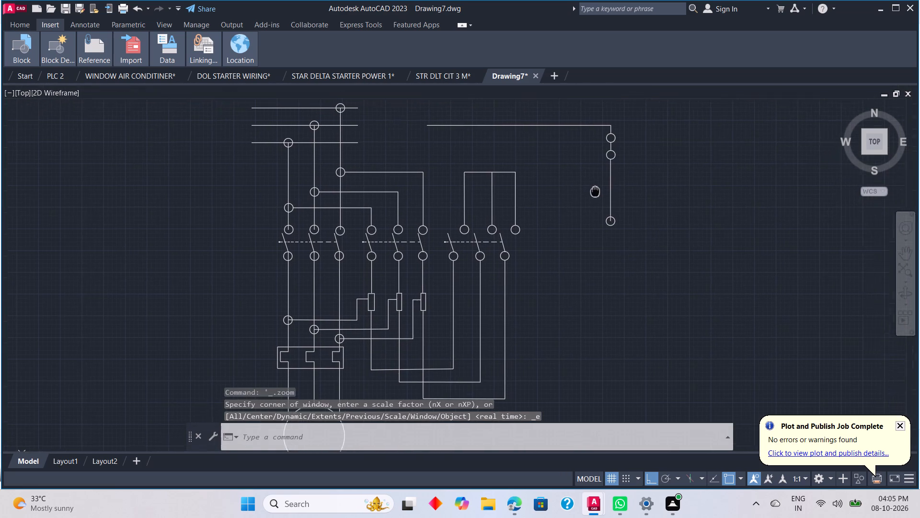
{"action": "middle_click_drag", "start_coordinate": [594, 192], "coordinate": [573, 199]}
{"action": "scroll", "coordinate": [595, 211], "scroll_direction": "down", "scroll_amount": 1}
{"action": "scroll", "coordinate": [595, 214], "scroll_direction": "up", "scroll_amount": 2}
{"action": "scroll", "coordinate": [562, 251], "scroll_direction": "up", "scroll_amount": 1}
{"action": "middle_click", "coordinate": [576, 235]}
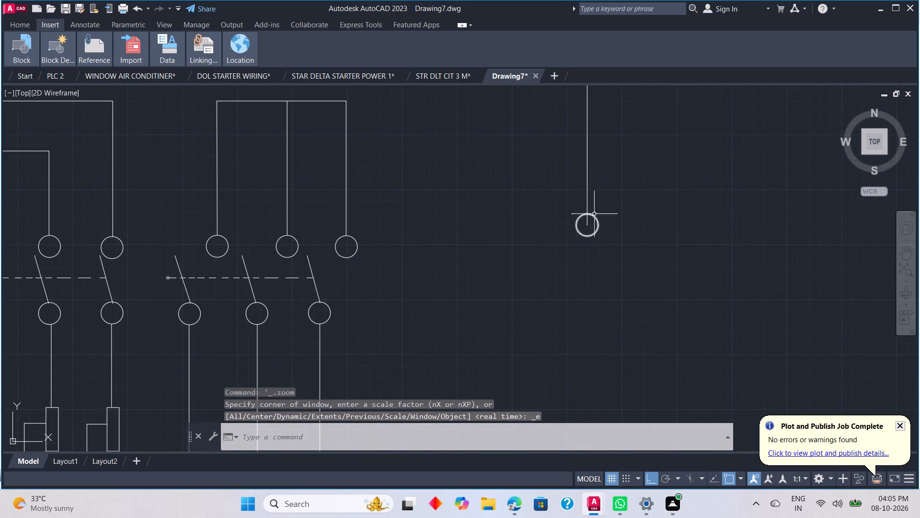
{"action": "middle_click_drag", "start_coordinate": [607, 221], "coordinate": [628, 188]}
{"action": "scroll", "coordinate": [623, 188], "scroll_direction": "up", "scroll_amount": 3}
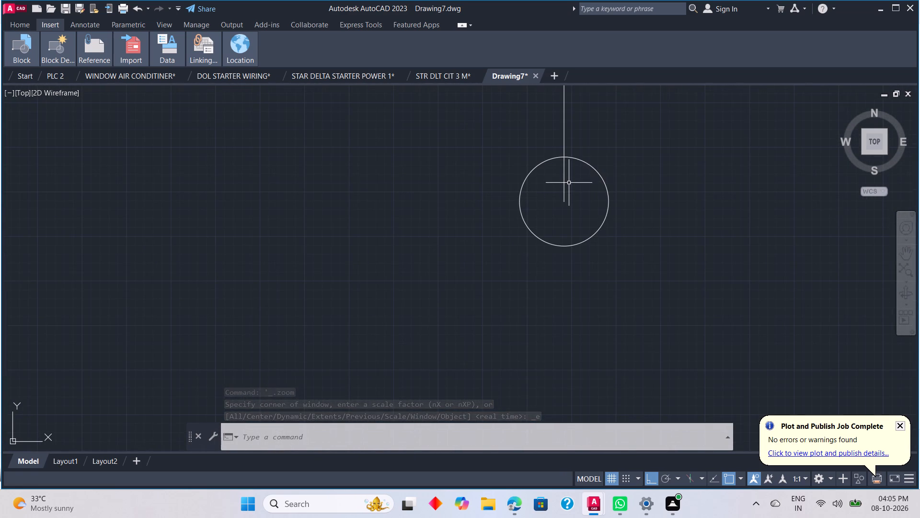
{"action": "scroll", "coordinate": [683, 198], "scroll_direction": "down", "scroll_amount": 3}
{"action": "middle_click_drag", "start_coordinate": [659, 240], "coordinate": [694, 204]}
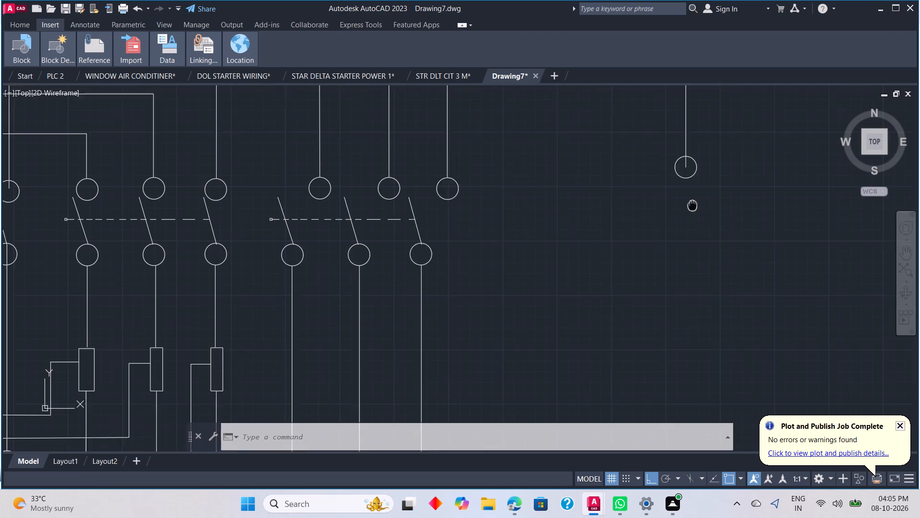
{"action": "middle_click_drag", "start_coordinate": [694, 204], "coordinate": [706, 187]}
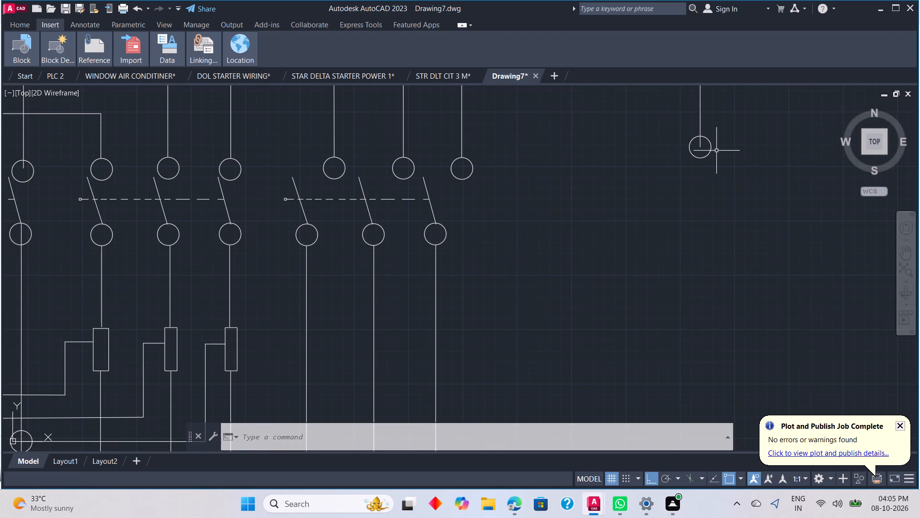
{"action": "left_click", "coordinate": [709, 145]}
{"action": "right_click", "coordinate": [709, 171]}
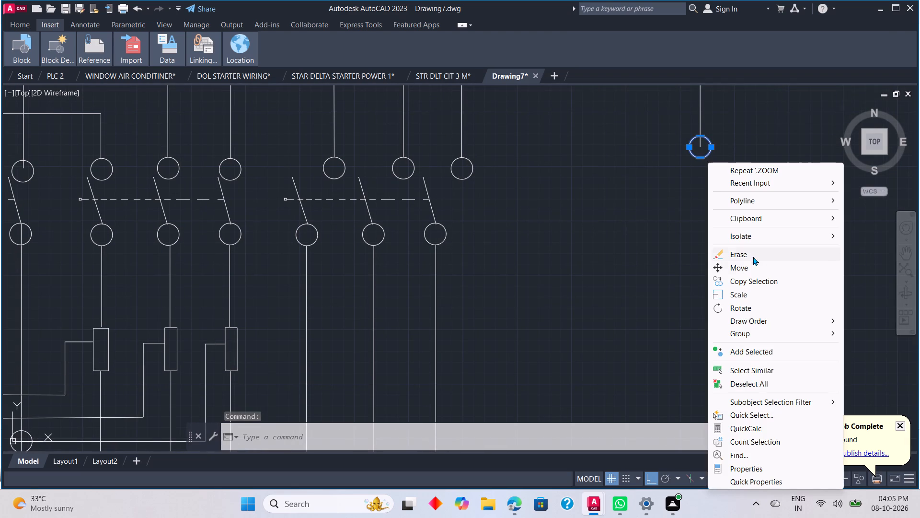
{"action": "left_click", "coordinate": [747, 278]}
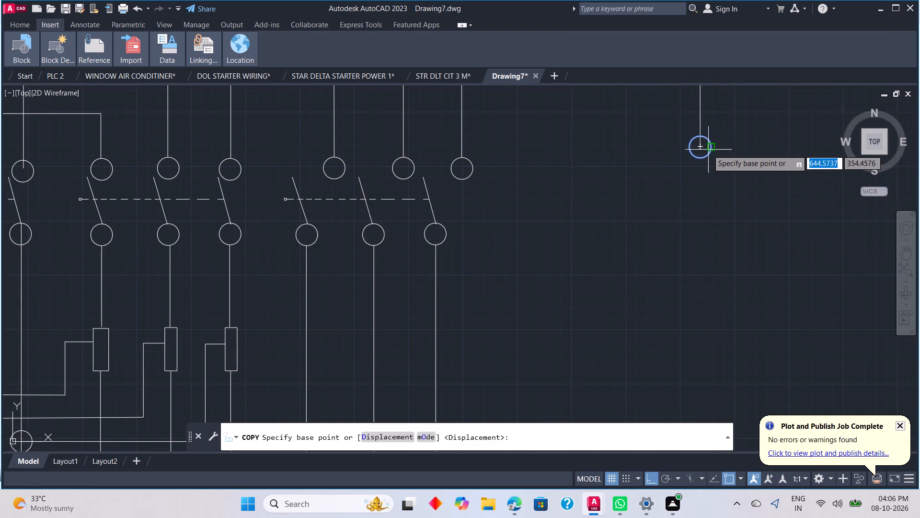
{"action": "left_click", "coordinate": [701, 148]}
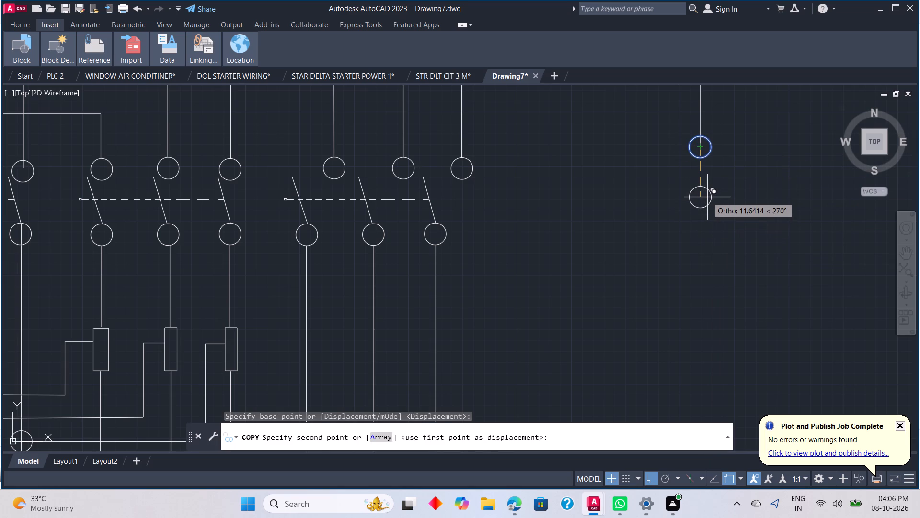
{"action": "left_click", "coordinate": [706, 203]}
Place four more copies of the circle straight below the original, at distances of about 44, 58, 79 and 90.
{"action": "scroll", "coordinate": [714, 247], "scroll_direction": "down", "scroll_amount": 1}
{"action": "middle_click_drag", "start_coordinate": [713, 253], "coordinate": [751, 159]}
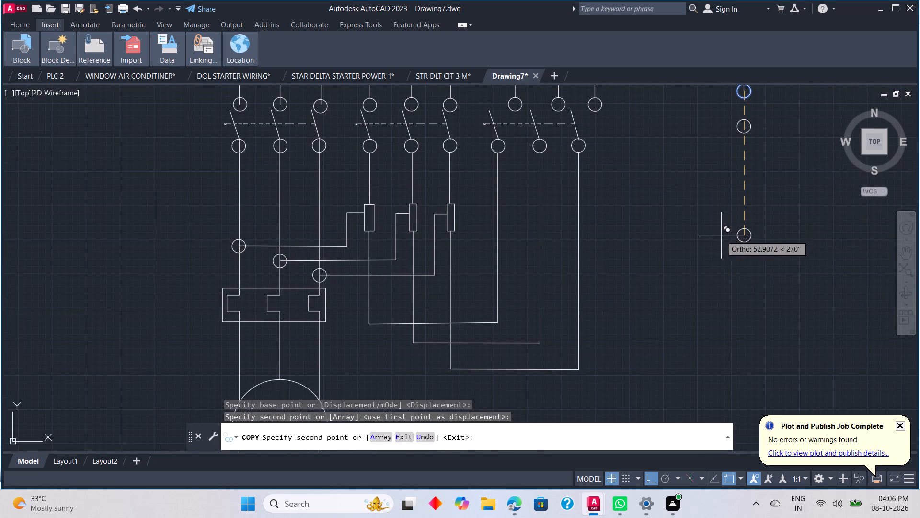
{"action": "left_click", "coordinate": [758, 212]}
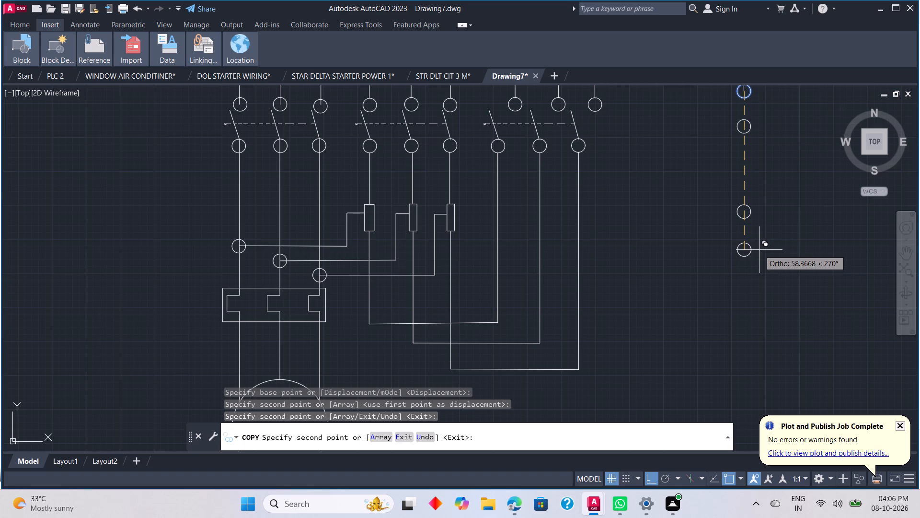
{"action": "left_click", "coordinate": [759, 250]}
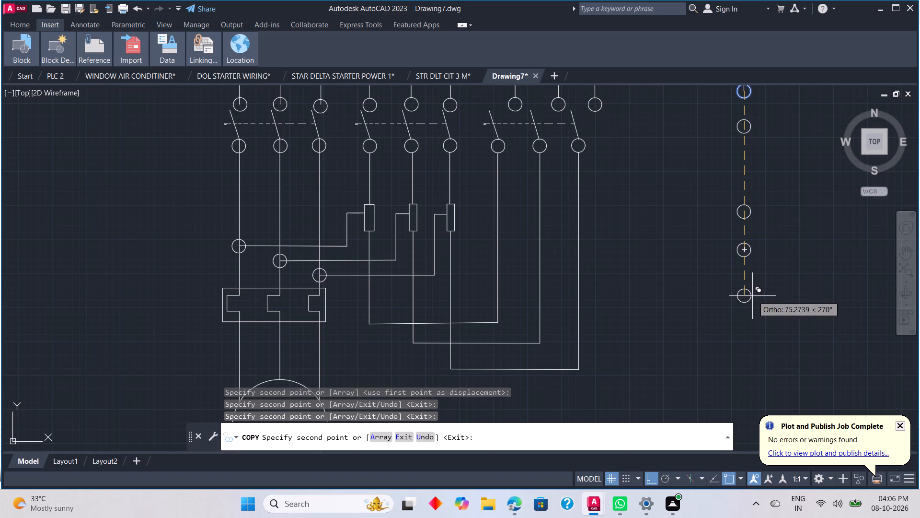
{"action": "scroll", "coordinate": [743, 332], "scroll_direction": "down", "scroll_amount": 1}
{"action": "middle_click_drag", "start_coordinate": [742, 331], "coordinate": [793, 265]}
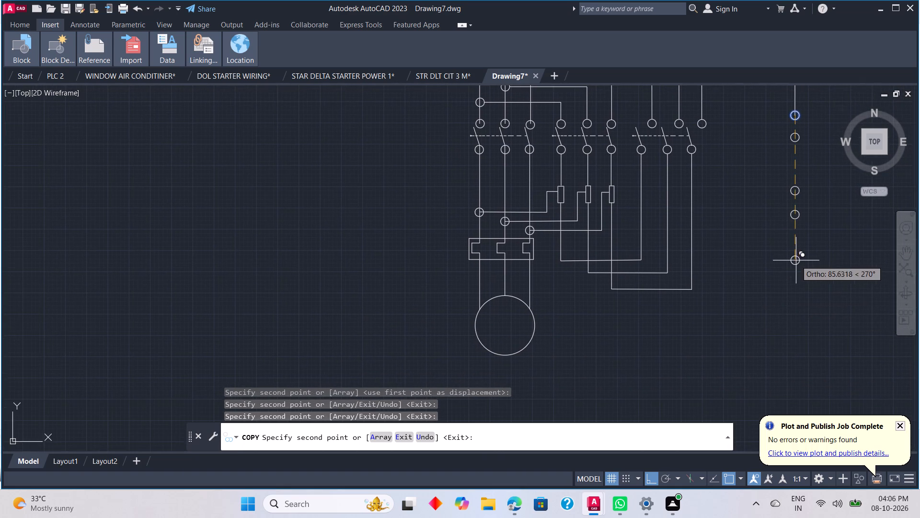
{"action": "middle_click_drag", "start_coordinate": [797, 259], "coordinate": [749, 247]}
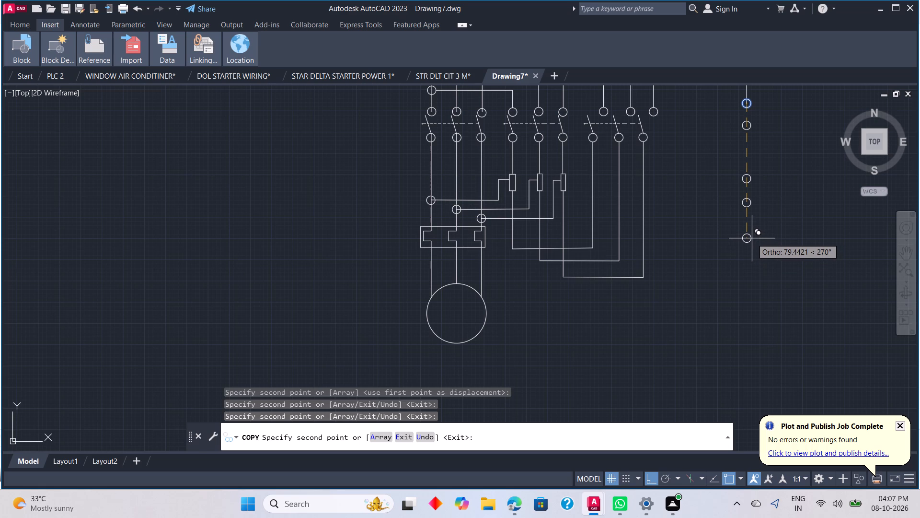
{"action": "left_click", "coordinate": [752, 238]}
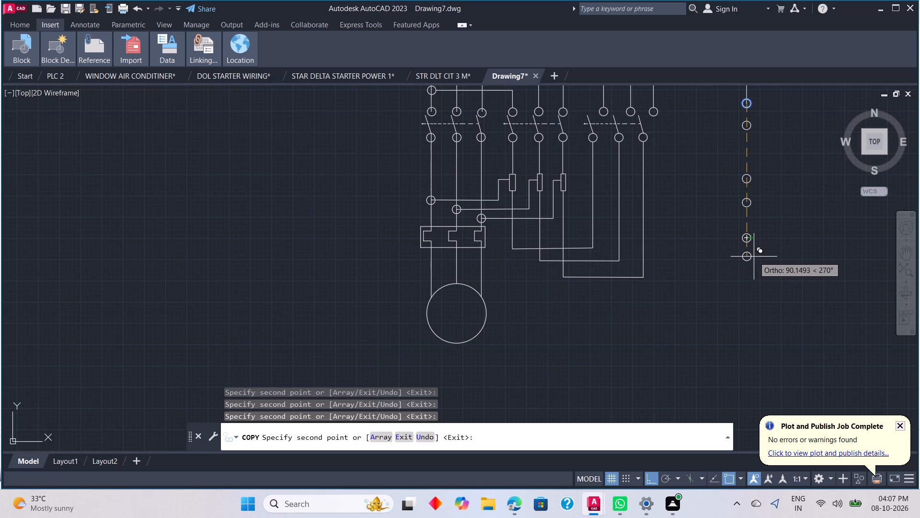
{"action": "left_click", "coordinate": [752, 257]}
{"action": "scroll", "coordinate": [748, 301], "scroll_direction": "down", "scroll_amount": 1}
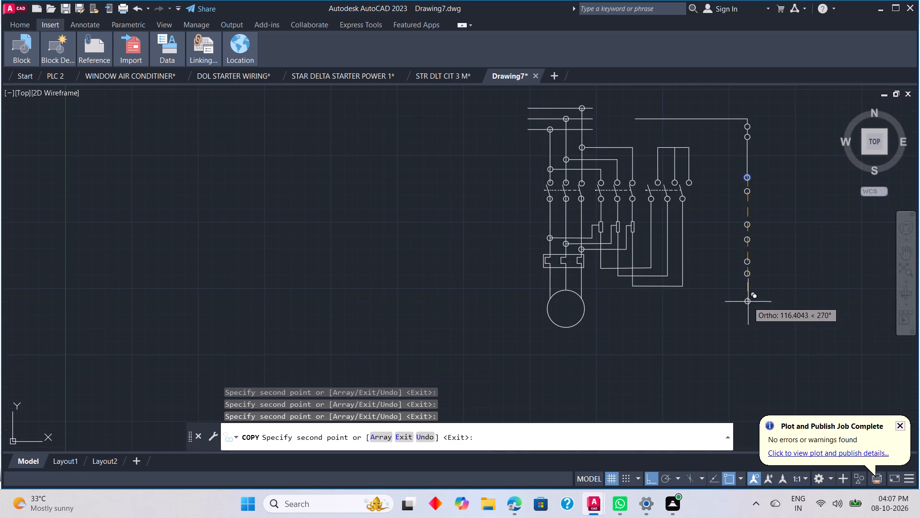
{"action": "middle_click_drag", "start_coordinate": [749, 306], "coordinate": [759, 254]}
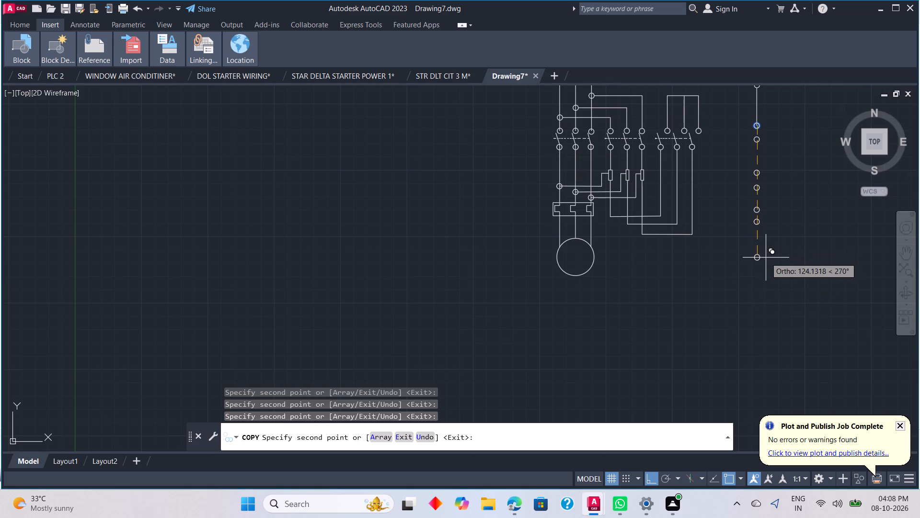
{"action": "key", "text": "Escape"}
Draw a vertical line about 77 long from the centre of the first copied circle to the centre of the lowest circle.
{"action": "scroll", "coordinate": [794, 175], "scroll_direction": "up", "scroll_amount": 1}
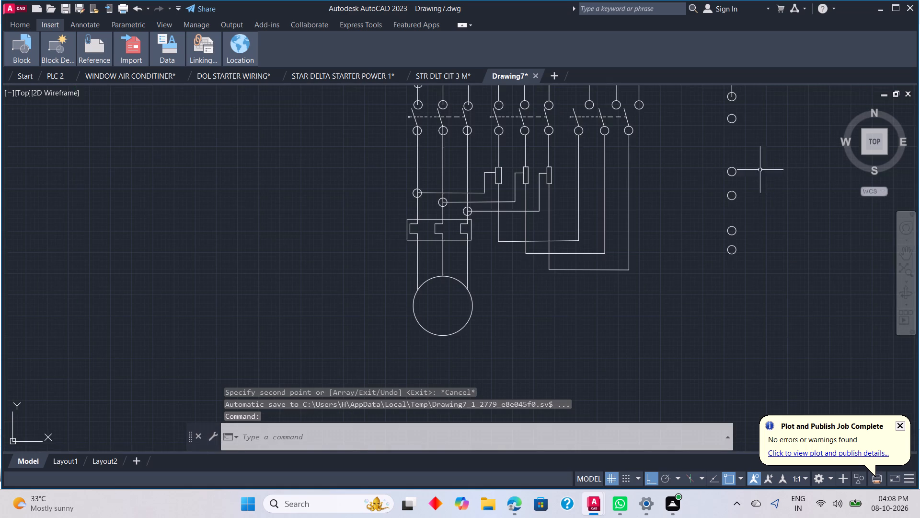
{"action": "scroll", "coordinate": [758, 165], "scroll_direction": "up", "scroll_amount": 2}
{"action": "middle_click_drag", "start_coordinate": [741, 165], "coordinate": [751, 226]}
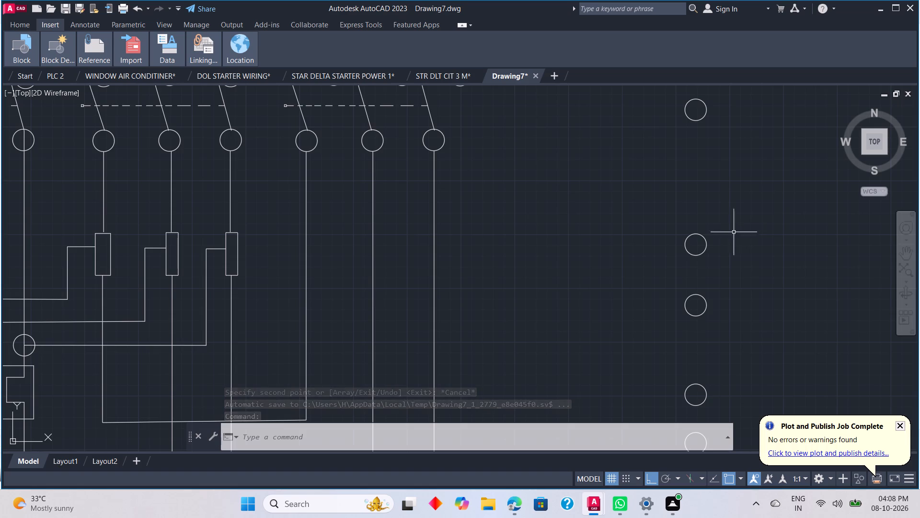
{"action": "scroll", "coordinate": [728, 235], "scroll_direction": "down", "scroll_amount": 2}
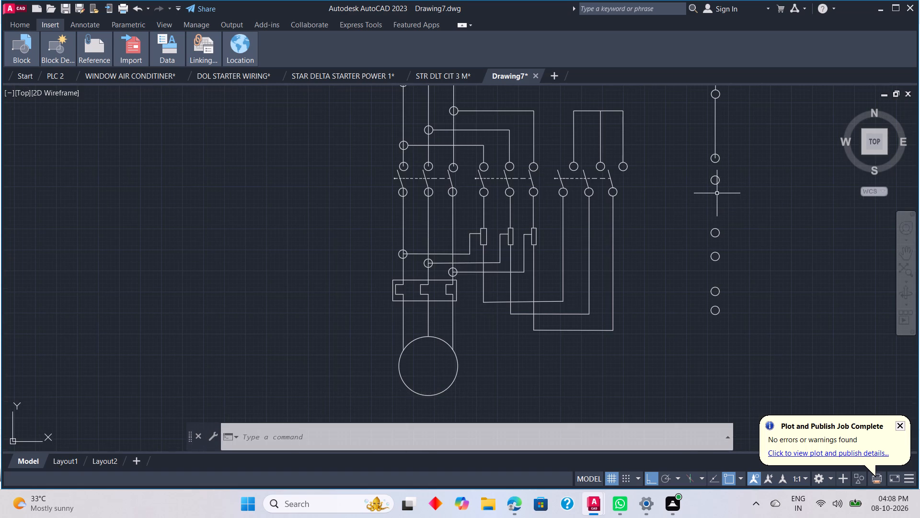
{"action": "key", "text": "l"}
{"action": "key", "text": "space"}
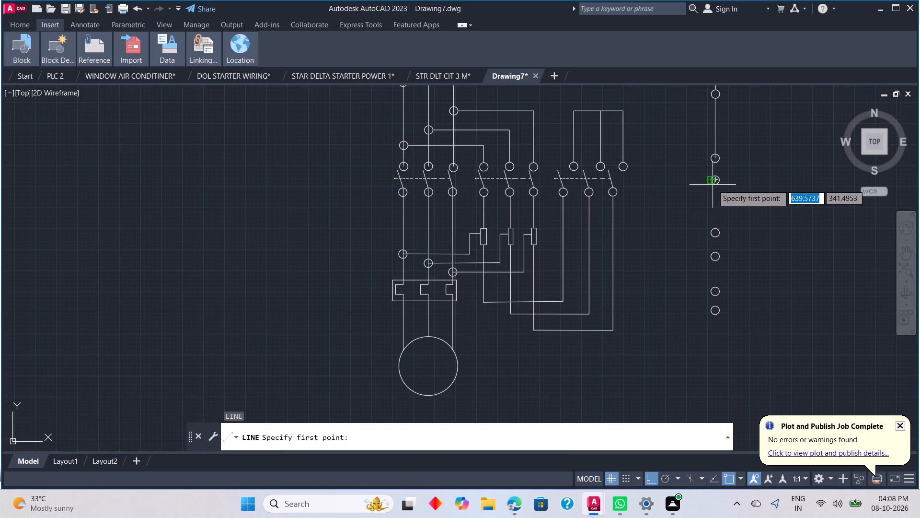
{"action": "scroll", "coordinate": [714, 182], "scroll_direction": "up", "scroll_amount": 3}
{"action": "left_click", "coordinate": [714, 182]}
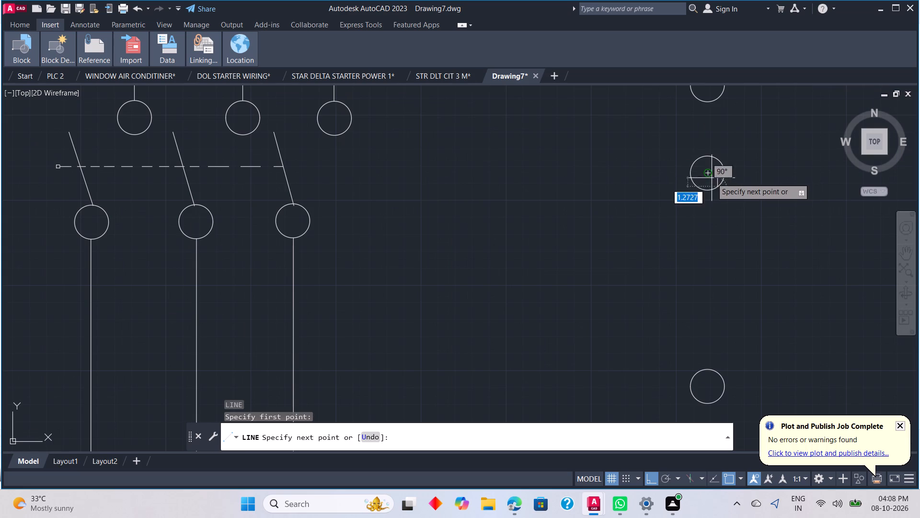
{"action": "left_click", "coordinate": [708, 172]}
{"action": "scroll", "coordinate": [695, 302], "scroll_direction": "down", "scroll_amount": 4}
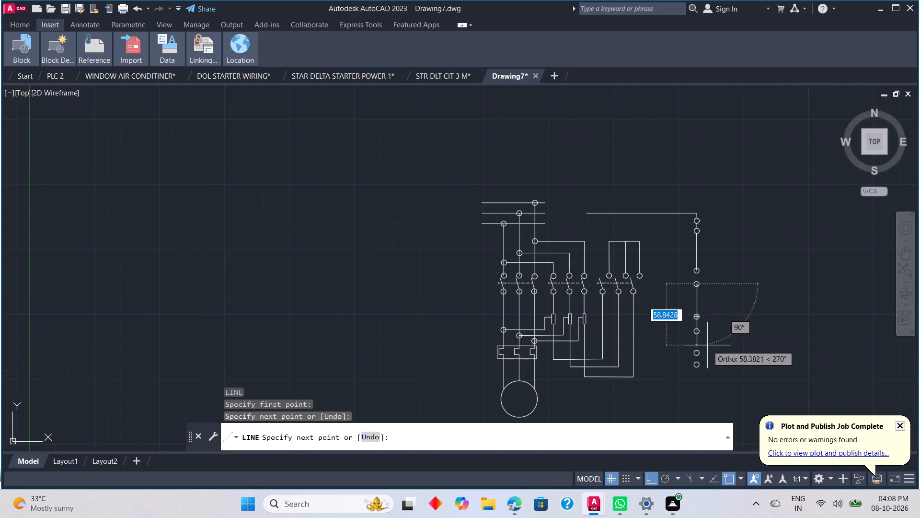
{"action": "middle_click_drag", "start_coordinate": [700, 365], "coordinate": [713, 325]}
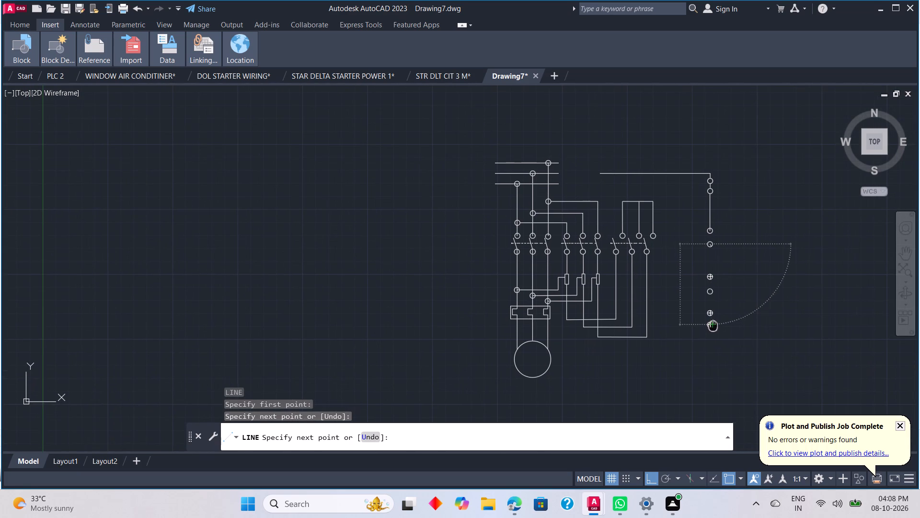
{"action": "scroll", "coordinate": [711, 329], "scroll_direction": "up", "scroll_amount": 3}
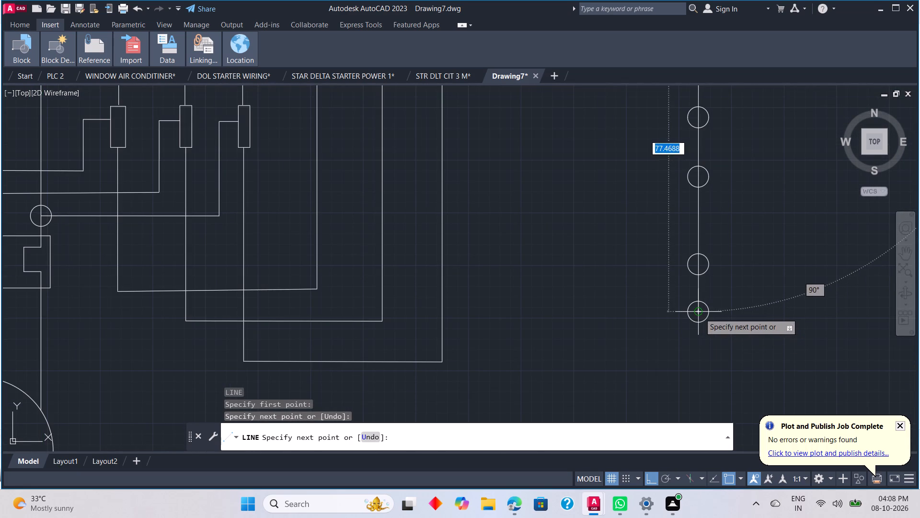
{"action": "left_click", "coordinate": [700, 312]}
{"action": "key", "text": "Escape"}
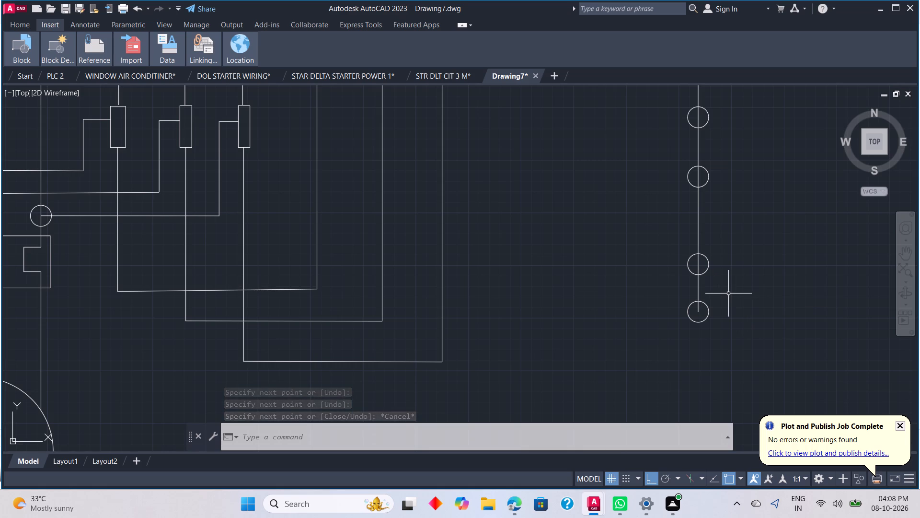
Draw a short vertical line straight down from the centre of the control line's lowest circle, ending just below it.
{"action": "middle_click_drag", "start_coordinate": [741, 233], "coordinate": [708, 275]}
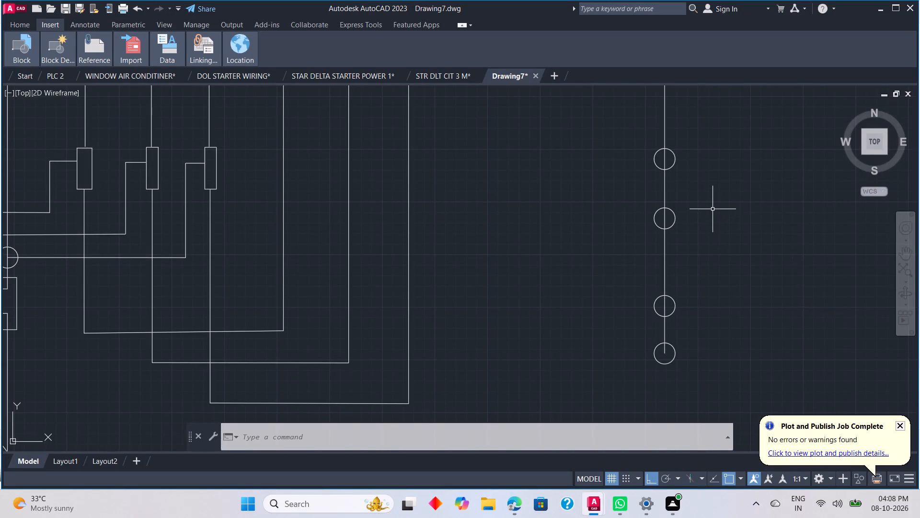
{"action": "scroll", "coordinate": [694, 344], "scroll_direction": "down", "scroll_amount": 1}
{"action": "middle_click_drag", "start_coordinate": [685, 362], "coordinate": [719, 263]}
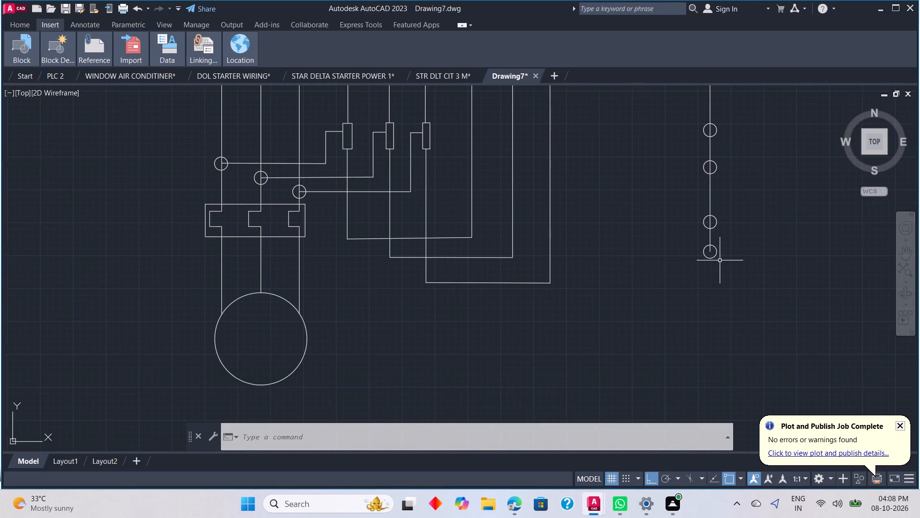
{"action": "scroll", "coordinate": [720, 260], "scroll_direction": "up", "scroll_amount": 3}
{"action": "key", "text": "l"}
{"action": "key", "text": "space"}
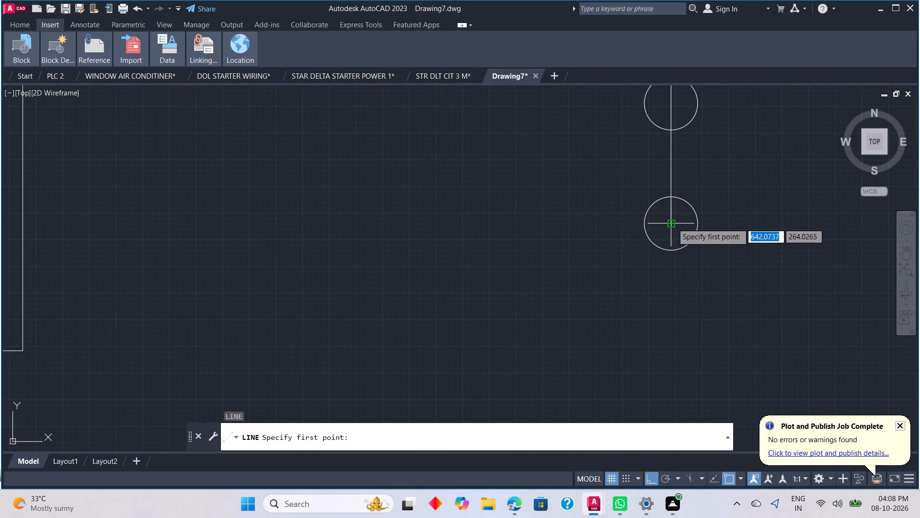
{"action": "left_click", "coordinate": [672, 223]}
{"action": "left_click", "coordinate": [668, 296]}
{"action": "key", "text": "Escape"}
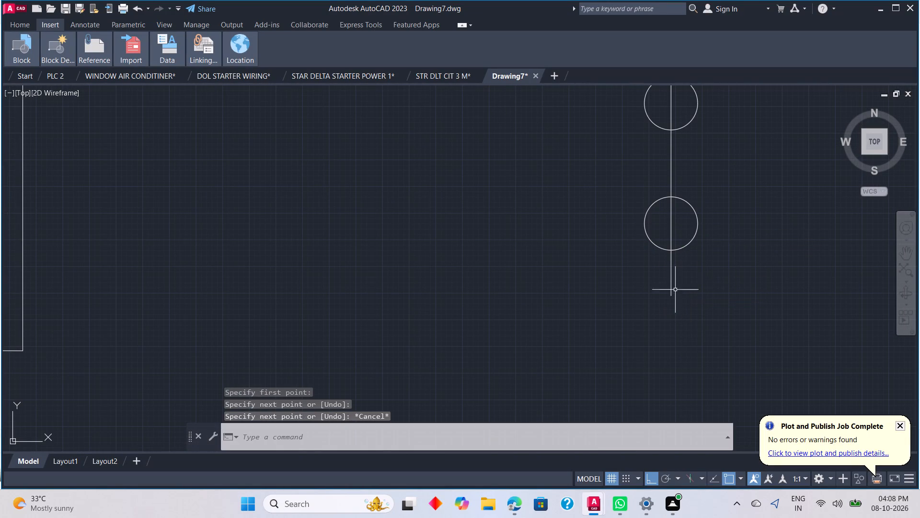
Draw a rectangle about 9.3 wide and 3.2 high at the bottom end of the control line, roughly centred on it.
{"action": "scroll", "coordinate": [670, 326], "scroll_direction": "down", "scroll_amount": 4}
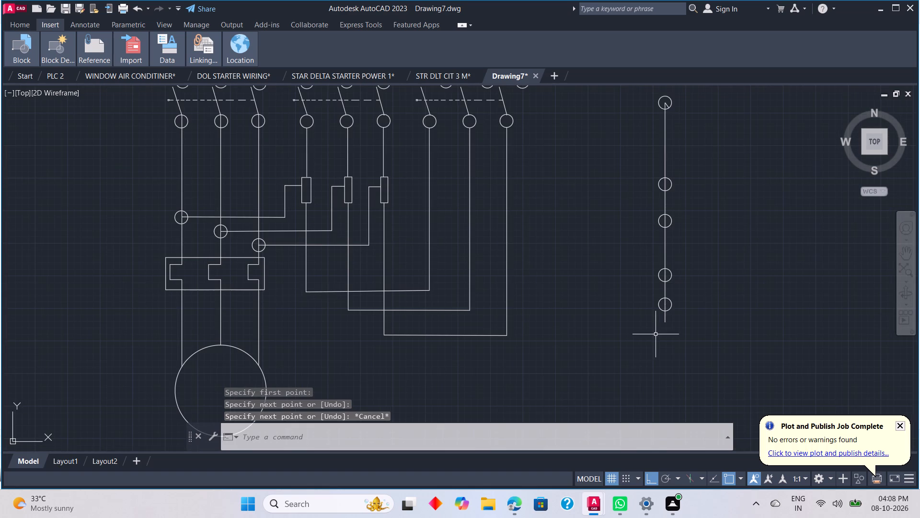
{"action": "key", "text": "r"}
{"action": "key", "text": "e"}
{"action": "key", "text": "c"}
{"action": "key", "text": "space"}
{"action": "middle_click_drag", "start_coordinate": [657, 329], "coordinate": [675, 275]}
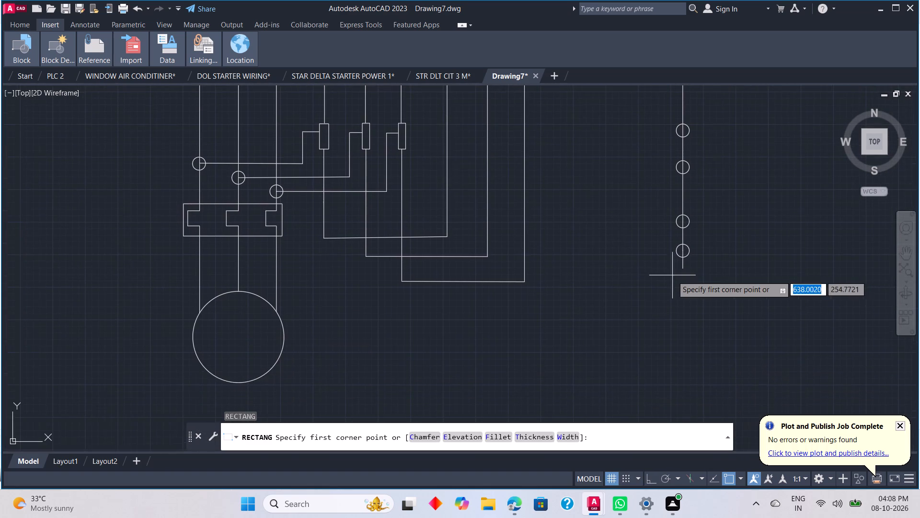
{"action": "scroll", "coordinate": [676, 280], "scroll_direction": "up", "scroll_amount": 2}
{"action": "left_click", "coordinate": [660, 251]}
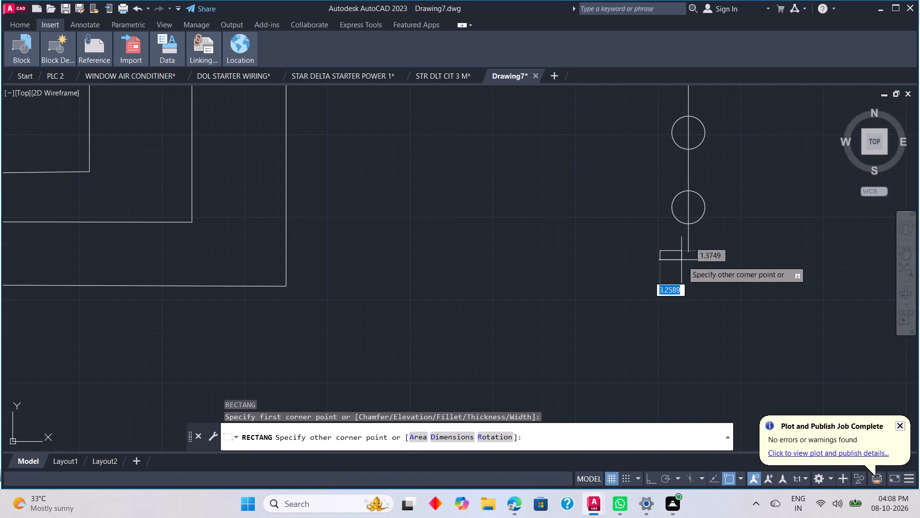
{"action": "left_click", "coordinate": [721, 271]}
{"action": "key", "text": "Escape"}
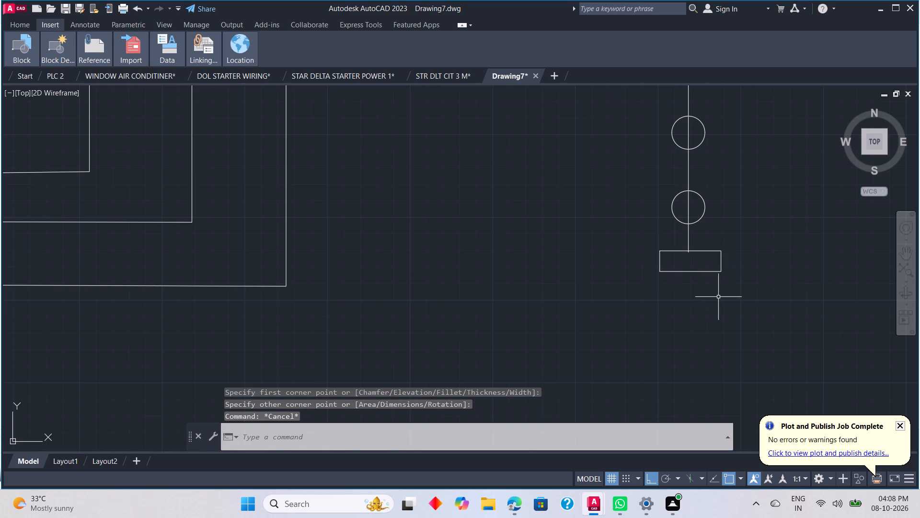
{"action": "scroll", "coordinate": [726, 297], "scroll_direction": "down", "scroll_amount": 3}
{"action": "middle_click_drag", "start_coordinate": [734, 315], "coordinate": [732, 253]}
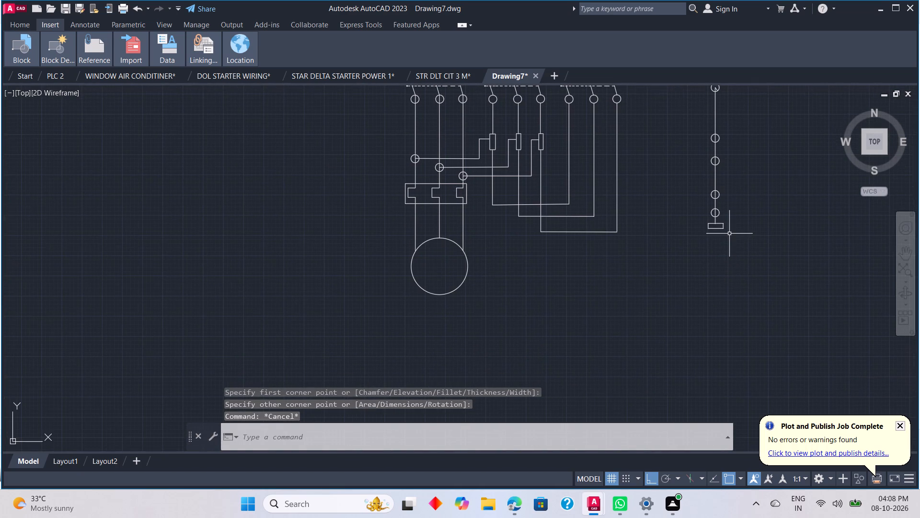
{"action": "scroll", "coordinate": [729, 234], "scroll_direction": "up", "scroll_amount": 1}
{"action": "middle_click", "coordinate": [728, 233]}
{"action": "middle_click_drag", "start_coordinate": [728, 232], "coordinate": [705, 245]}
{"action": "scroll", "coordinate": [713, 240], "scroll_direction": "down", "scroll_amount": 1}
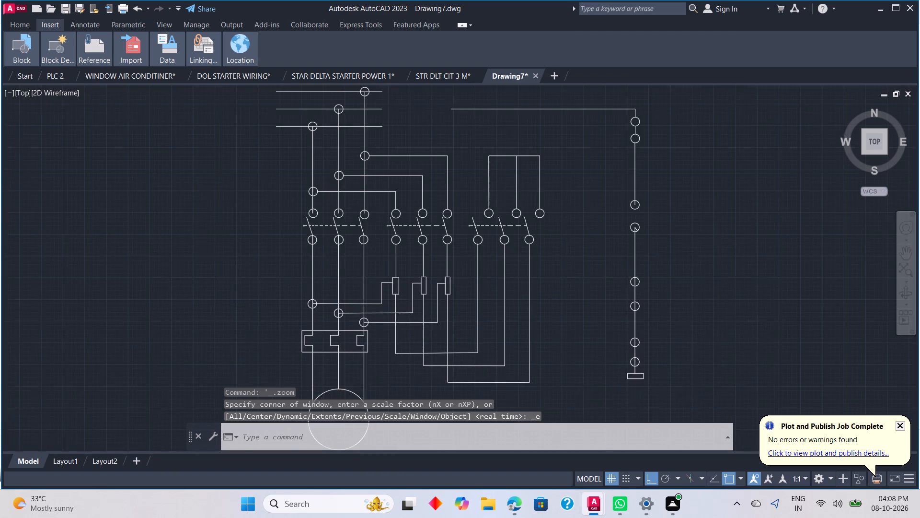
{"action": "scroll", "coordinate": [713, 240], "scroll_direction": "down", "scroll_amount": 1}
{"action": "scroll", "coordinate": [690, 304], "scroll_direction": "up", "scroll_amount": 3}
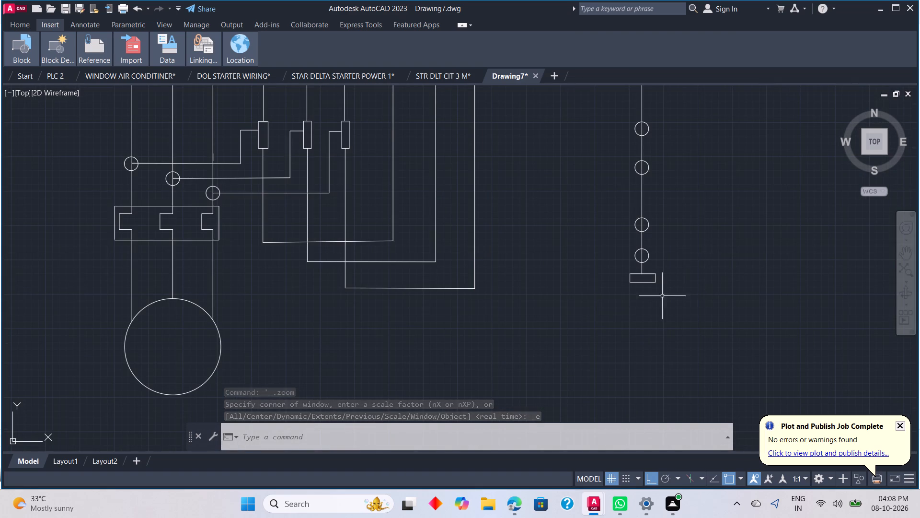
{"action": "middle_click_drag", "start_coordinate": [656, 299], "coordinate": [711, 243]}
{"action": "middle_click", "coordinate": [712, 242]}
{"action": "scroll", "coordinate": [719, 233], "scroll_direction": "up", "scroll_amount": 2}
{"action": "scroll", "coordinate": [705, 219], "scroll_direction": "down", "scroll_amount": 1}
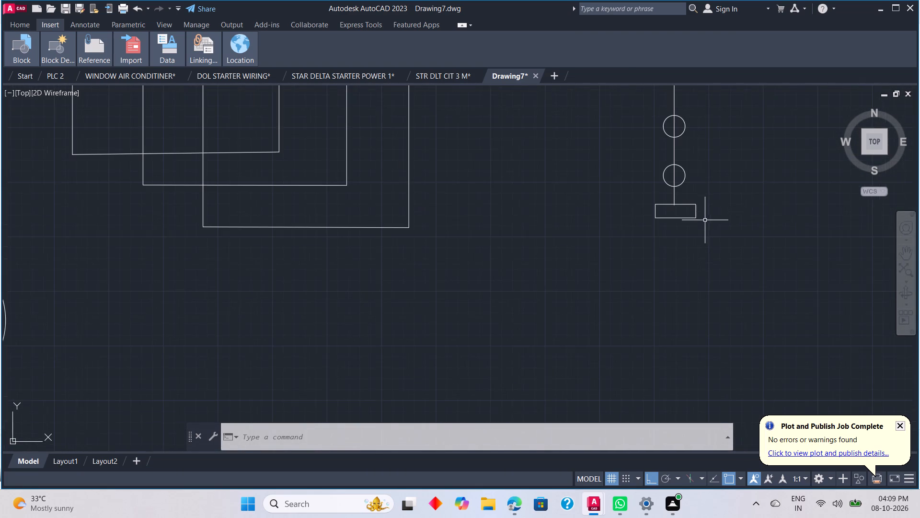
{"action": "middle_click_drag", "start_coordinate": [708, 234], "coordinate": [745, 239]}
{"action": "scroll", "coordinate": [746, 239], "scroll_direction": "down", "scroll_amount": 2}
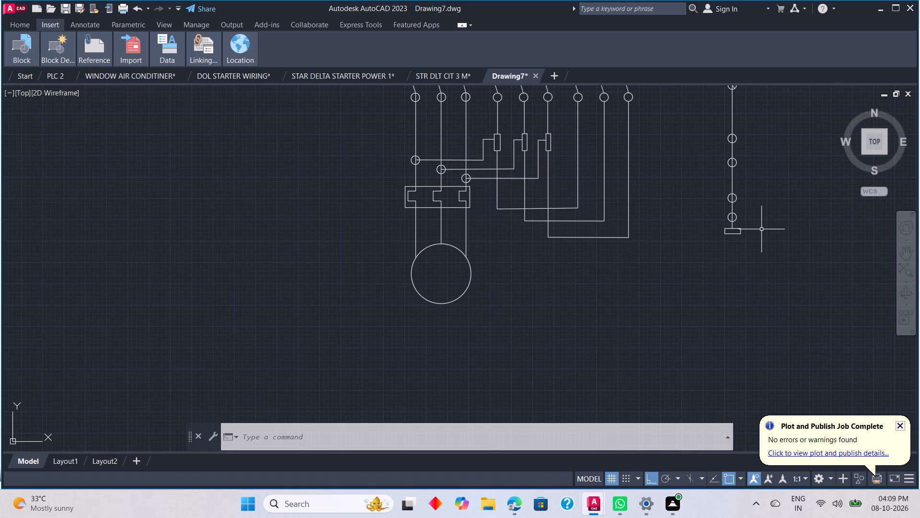
Draw a line from the rectangle's bottom-edge midpoint about 11.6 straight down, continuing about 26 horizontally to the left.
{"action": "scroll", "coordinate": [737, 249], "scroll_direction": "up", "scroll_amount": 1}
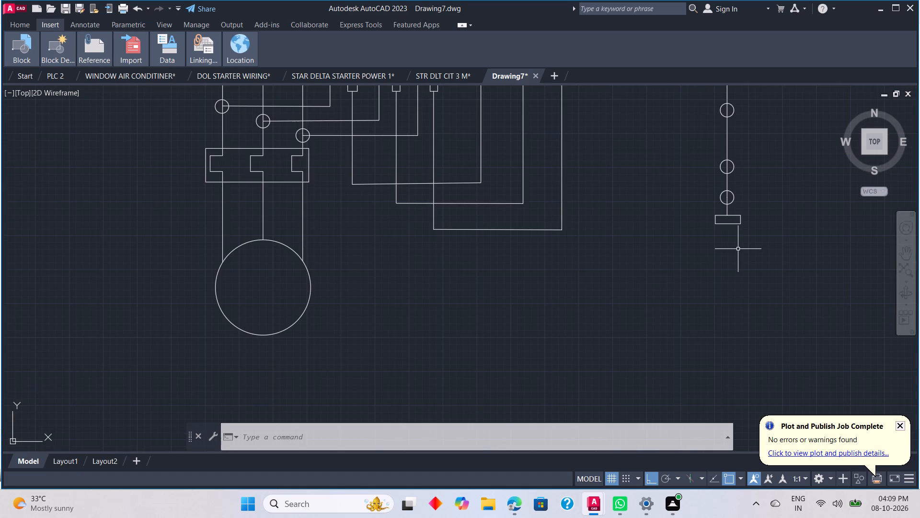
{"action": "scroll", "coordinate": [738, 249], "scroll_direction": "up", "scroll_amount": 2}
{"action": "type", "text": "L"}
{"action": "key", "text": "space"}
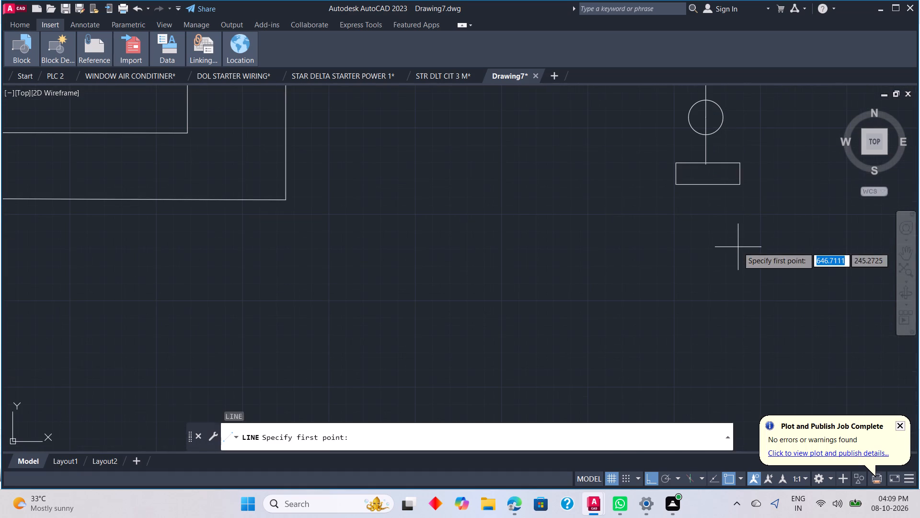
{"action": "left_click", "coordinate": [706, 185]}
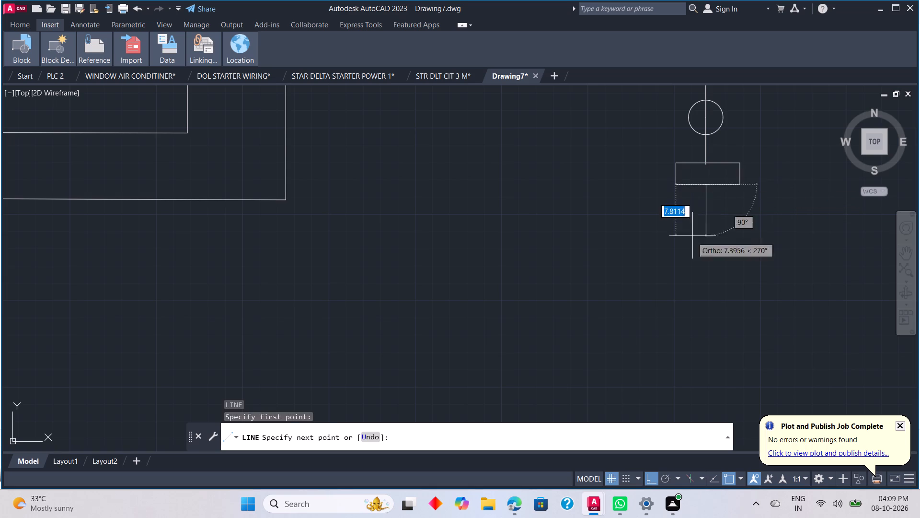
{"action": "left_click", "coordinate": [706, 264]}
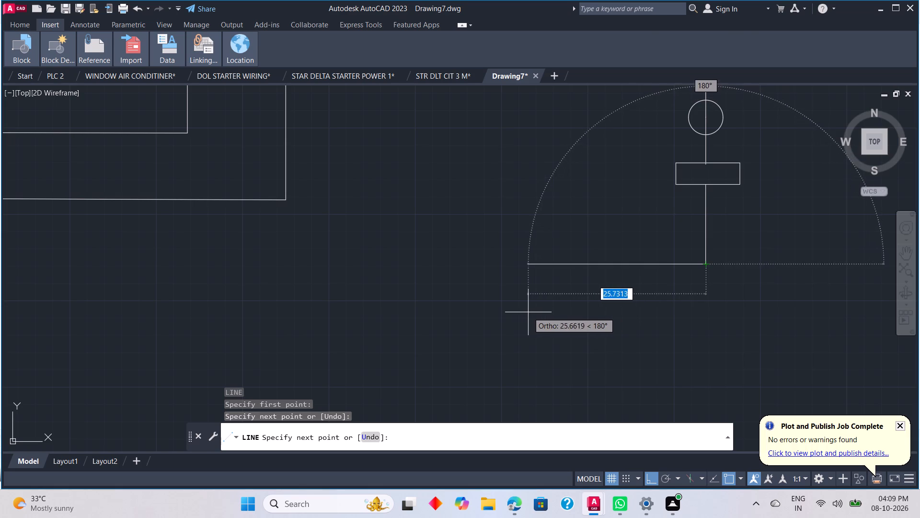
{"action": "left_click", "coordinate": [527, 312]}
{"action": "key", "text": "Escape"}
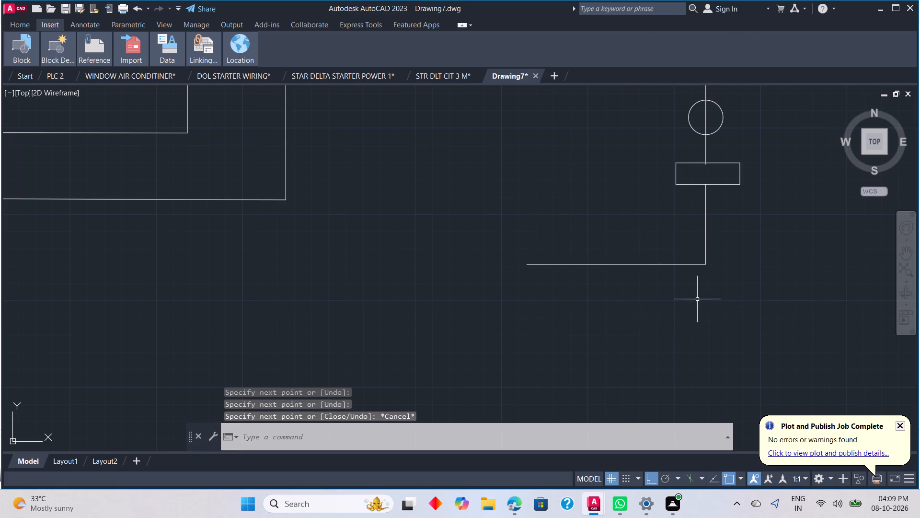
Draw a long horizontal line to the right from the corner where the control line meets the bottom return line.
{"action": "type", "text": "L"}
{"action": "key", "text": "space"}
{"action": "left_click", "coordinate": [711, 264]}
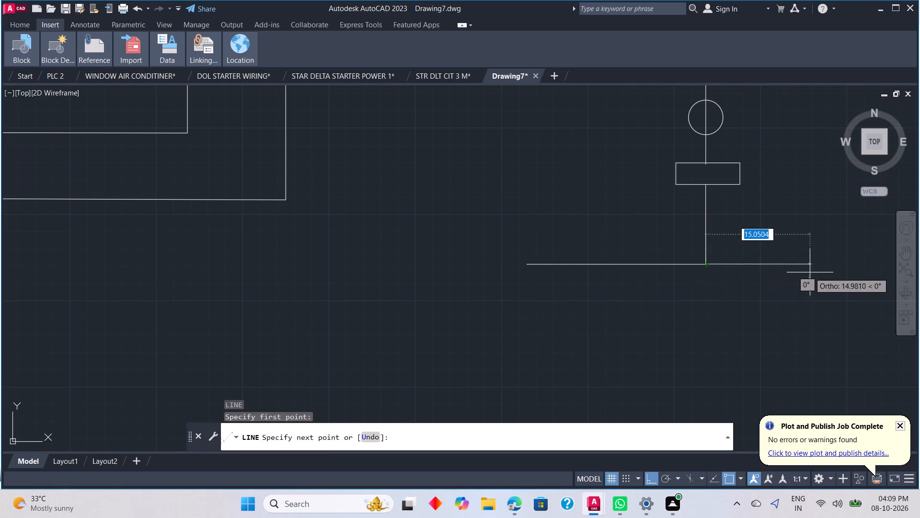
{"action": "scroll", "coordinate": [815, 270], "scroll_direction": "down", "scroll_amount": 5}
{"action": "middle_click_drag", "start_coordinate": [815, 269], "coordinate": [670, 273]}
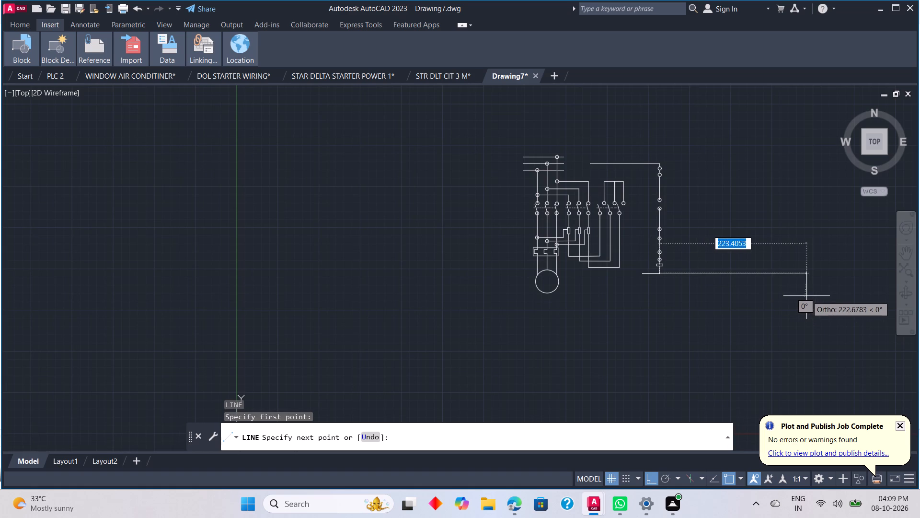
{"action": "left_click", "coordinate": [747, 281]}
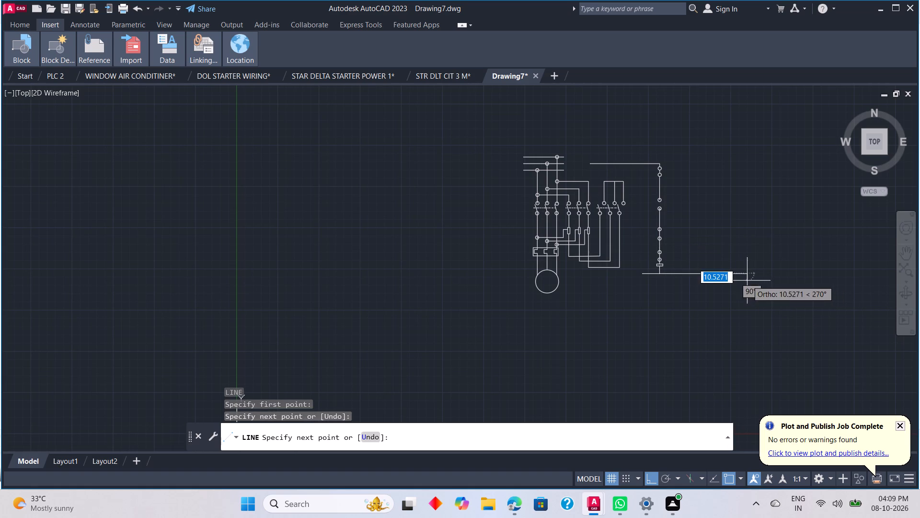
{"action": "key", "text": "Escape"}
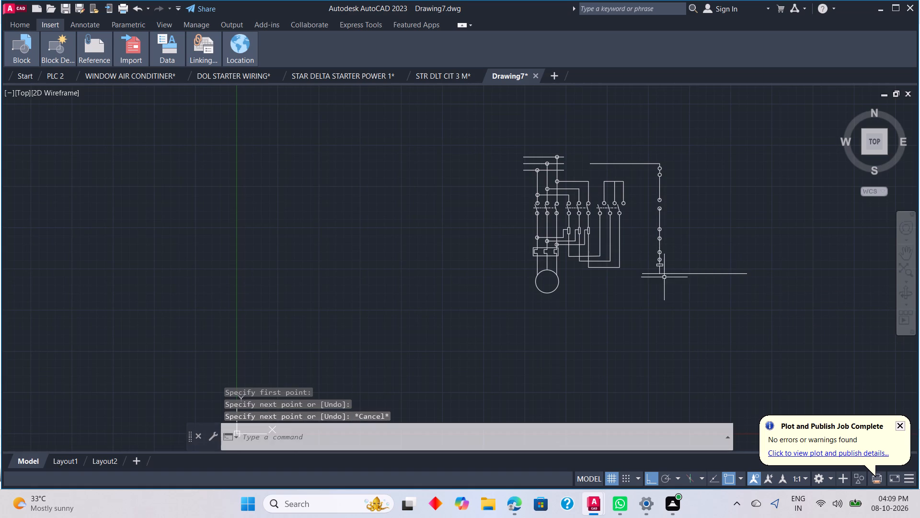
Copy the circle second from the bottom of the control line by its centre onto the left end of the return line.
{"action": "scroll", "coordinate": [661, 259], "scroll_direction": "up", "scroll_amount": 3}
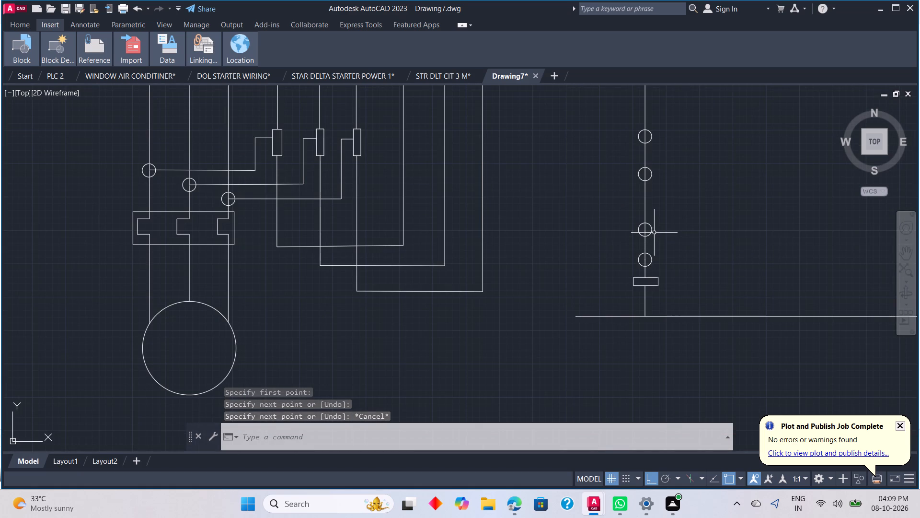
{"action": "left_click", "coordinate": [650, 234]}
{"action": "right_click", "coordinate": [662, 244]}
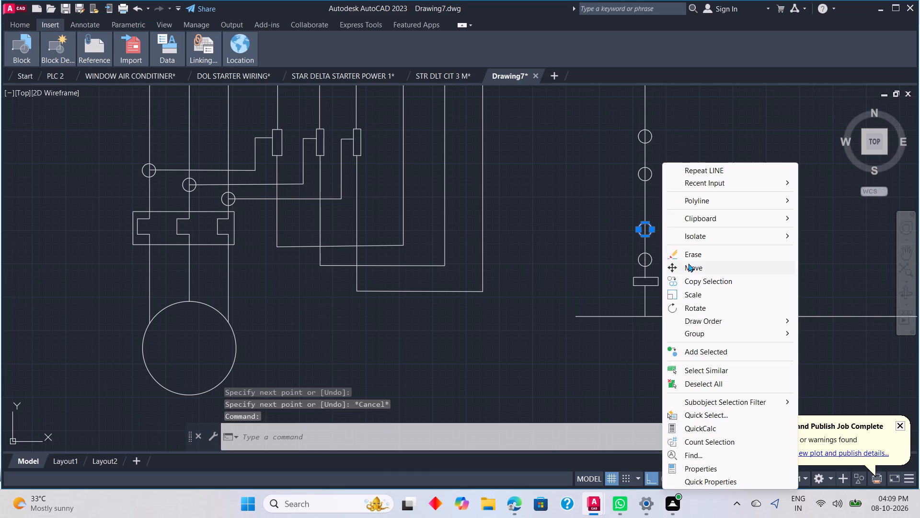
{"action": "left_click", "coordinate": [690, 283]}
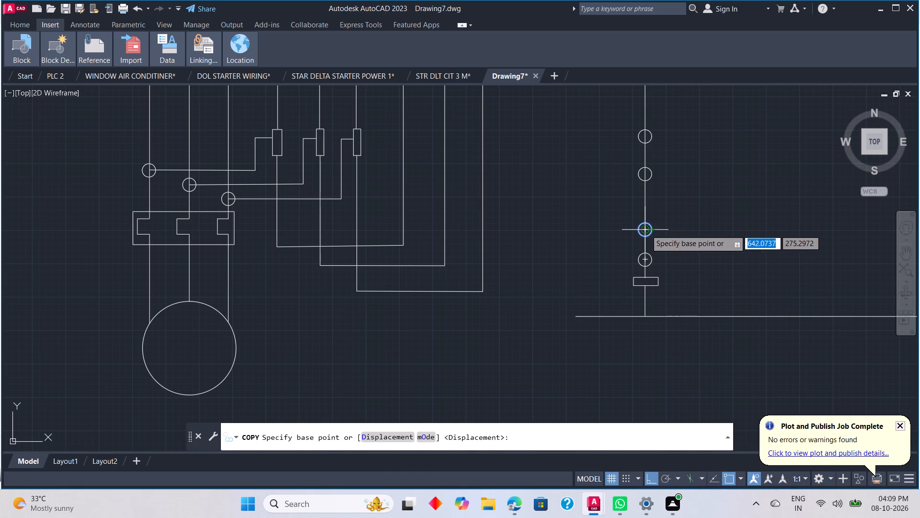
{"action": "left_click", "coordinate": [646, 230]}
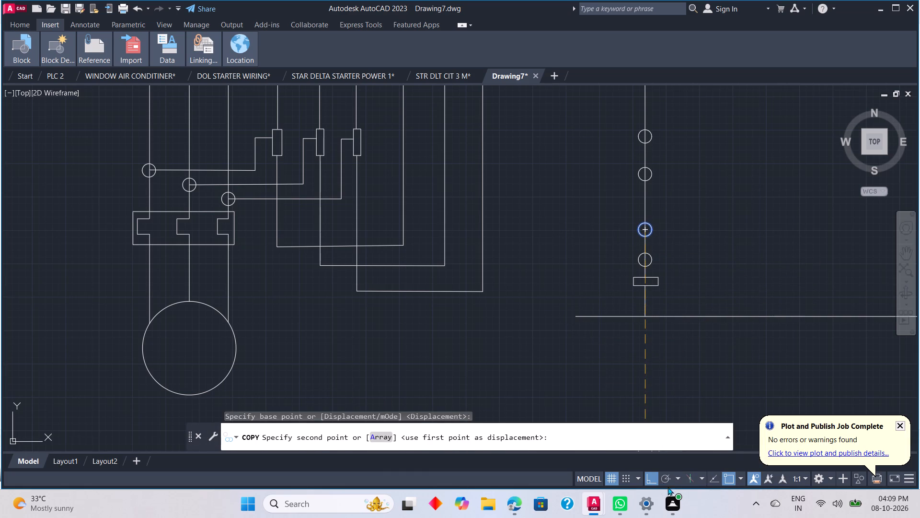
{"action": "left_click", "coordinate": [654, 481]}
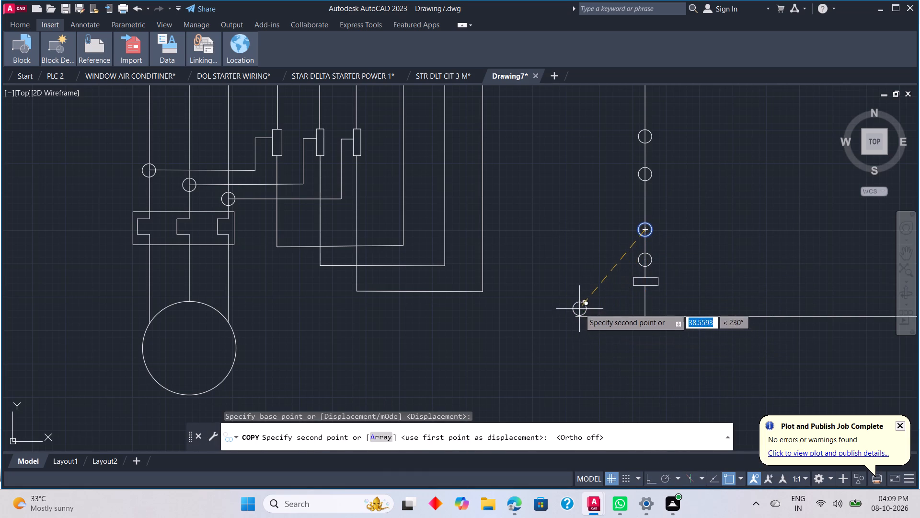
{"action": "left_click", "coordinate": [578, 316]}
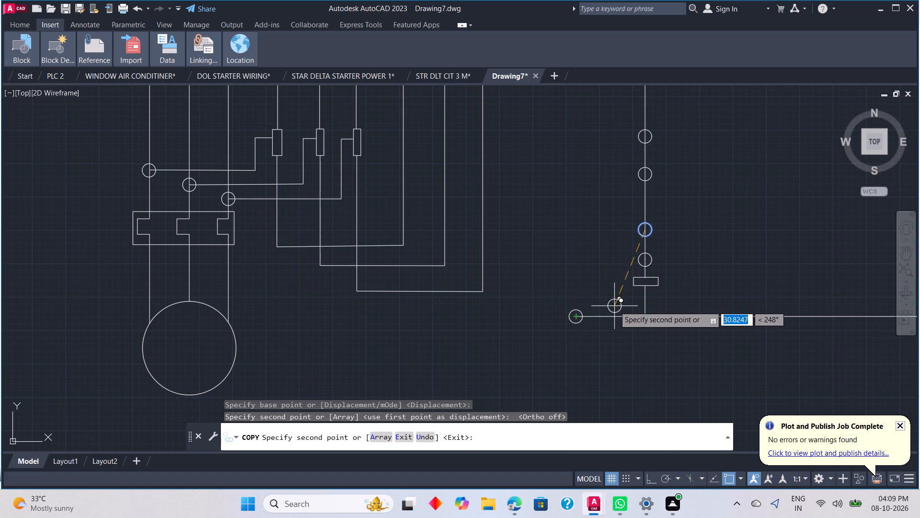
{"action": "key", "text": "Escape"}
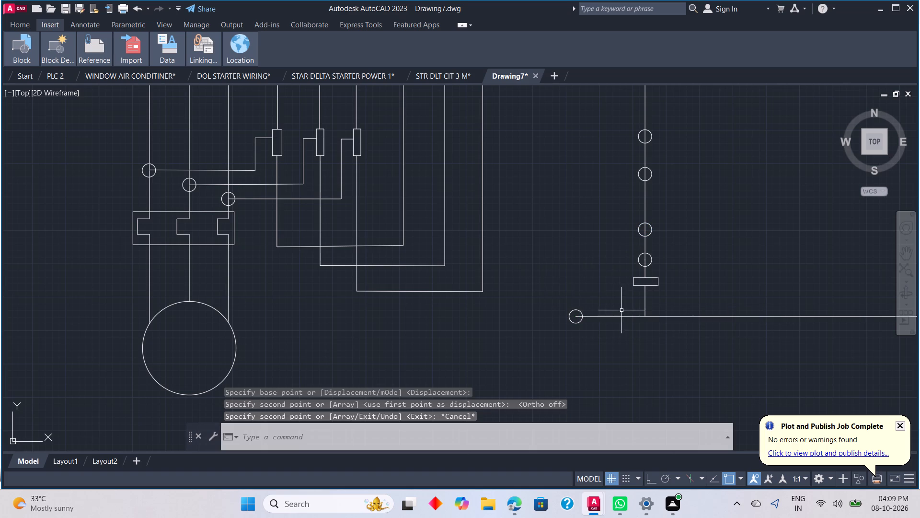
Draw a left-pointing arrow outline on the control line below its second circle, with a stub about 6 long and slanted edges about 6.6 and 6.1.
{"action": "scroll", "coordinate": [690, 305], "scroll_direction": "down", "scroll_amount": 3}
{"action": "scroll", "coordinate": [723, 267], "scroll_direction": "up", "scroll_amount": 2}
{"action": "scroll", "coordinate": [713, 259], "scroll_direction": "down", "scroll_amount": 1}
{"action": "middle_click_drag", "start_coordinate": [713, 259], "coordinate": [651, 293]}
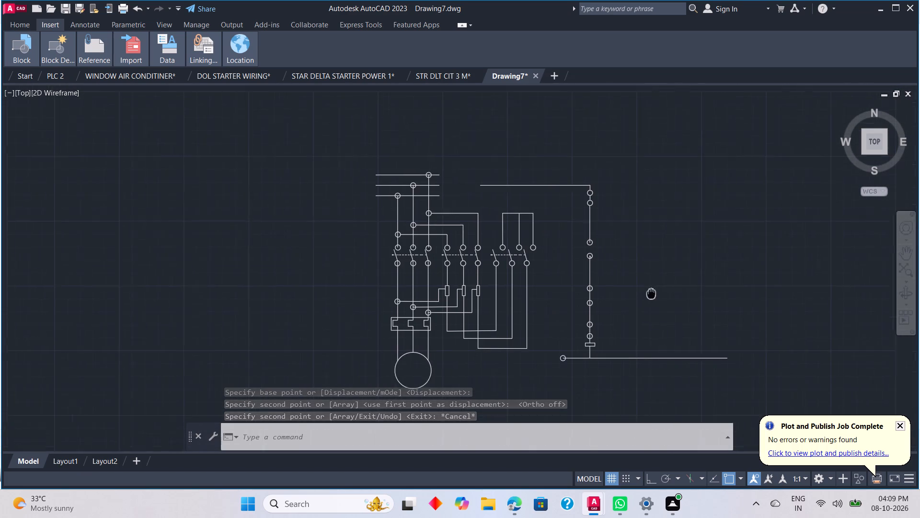
{"action": "middle_click_drag", "start_coordinate": [651, 293], "coordinate": [630, 299]}
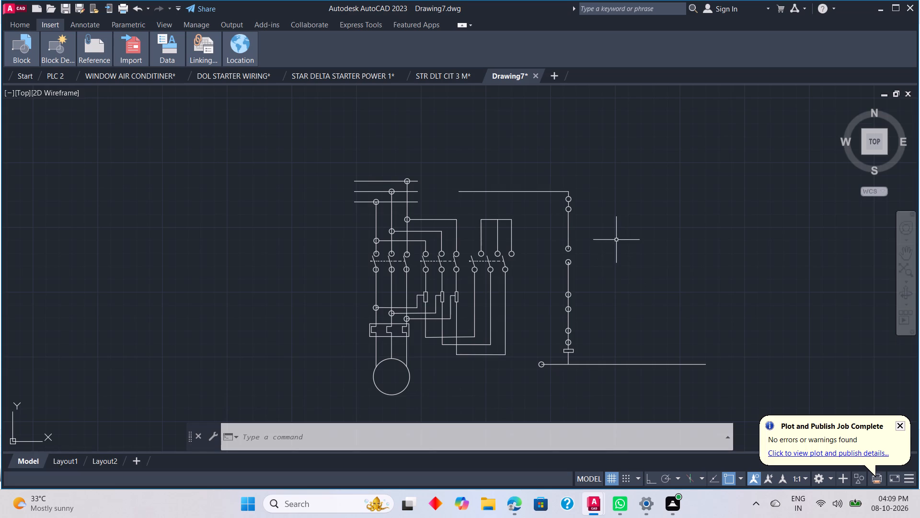
{"action": "scroll", "coordinate": [600, 229], "scroll_direction": "up", "scroll_amount": 1}
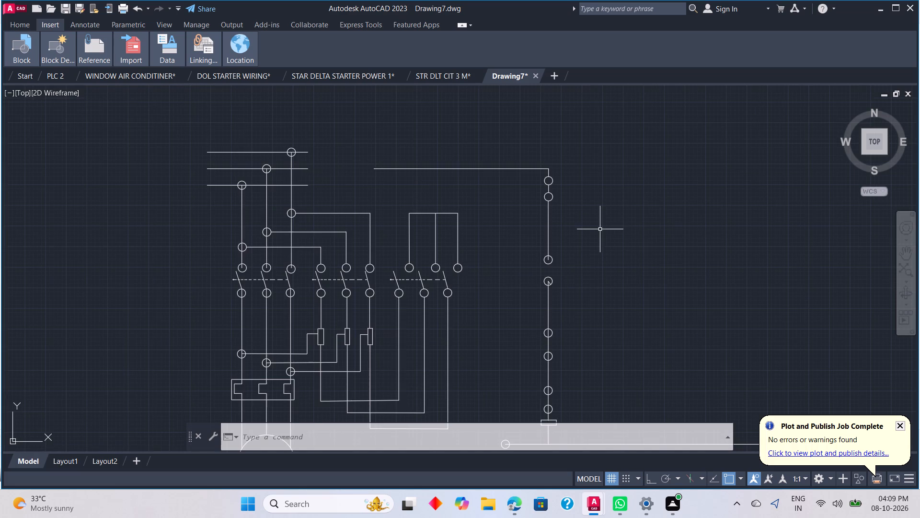
{"action": "scroll", "coordinate": [596, 232], "scroll_direction": "up", "scroll_amount": 1}
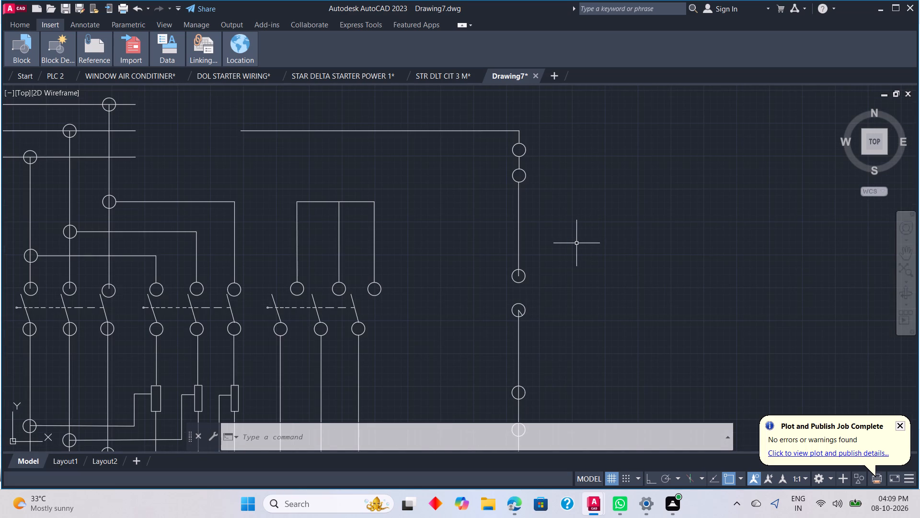
{"action": "scroll", "coordinate": [576, 243], "scroll_direction": "up", "scroll_amount": 1}
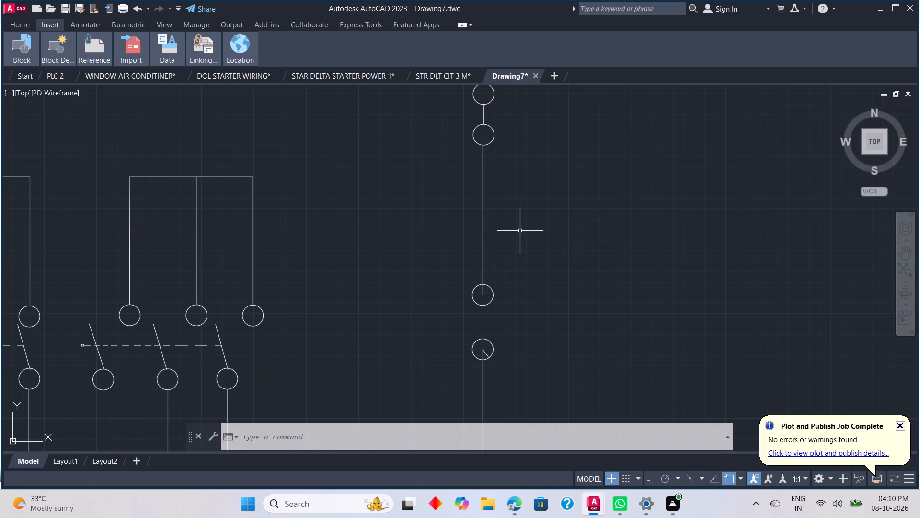
{"action": "key", "text": "semicolon"}
{"action": "key", "text": "BackSpace"}
{"action": "type", "text": "L"}
{"action": "key", "text": "space"}
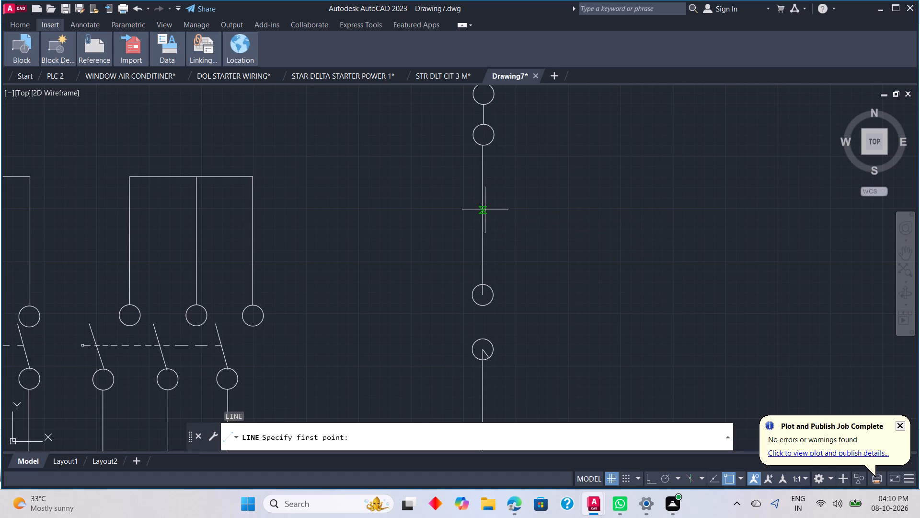
{"action": "left_click", "coordinate": [483, 177]}
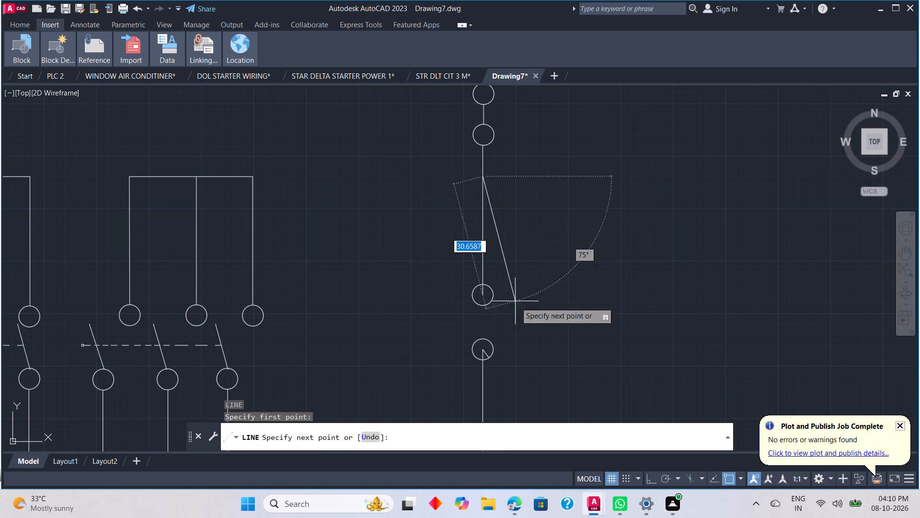
{"action": "left_click", "coordinate": [650, 478]}
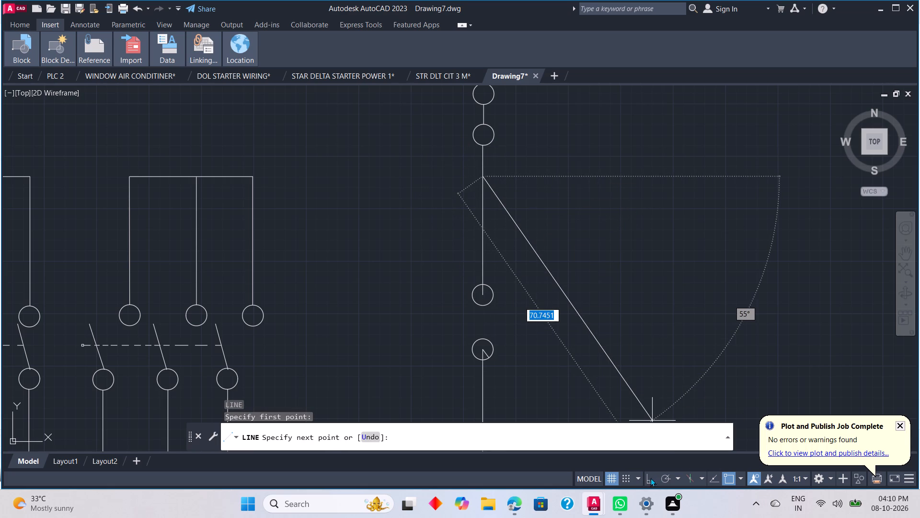
{"action": "left_click", "coordinate": [457, 168]}
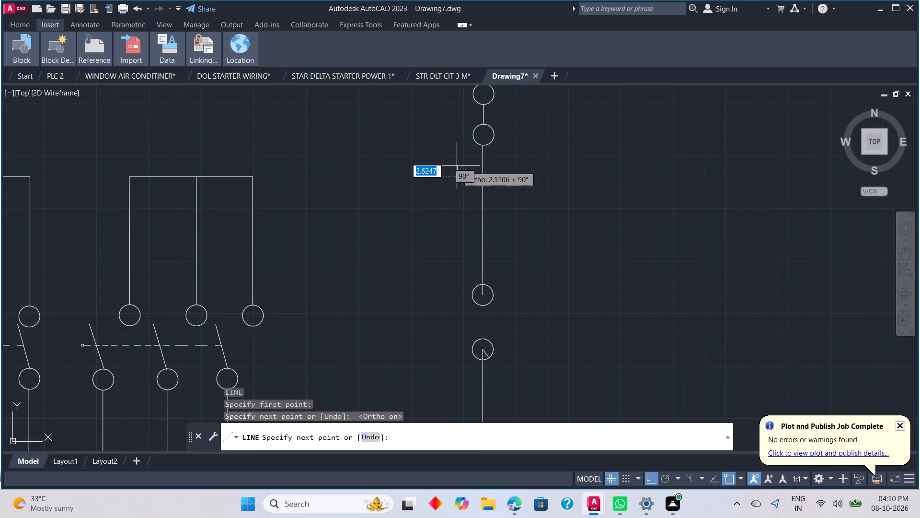
{"action": "left_click", "coordinate": [459, 167]}
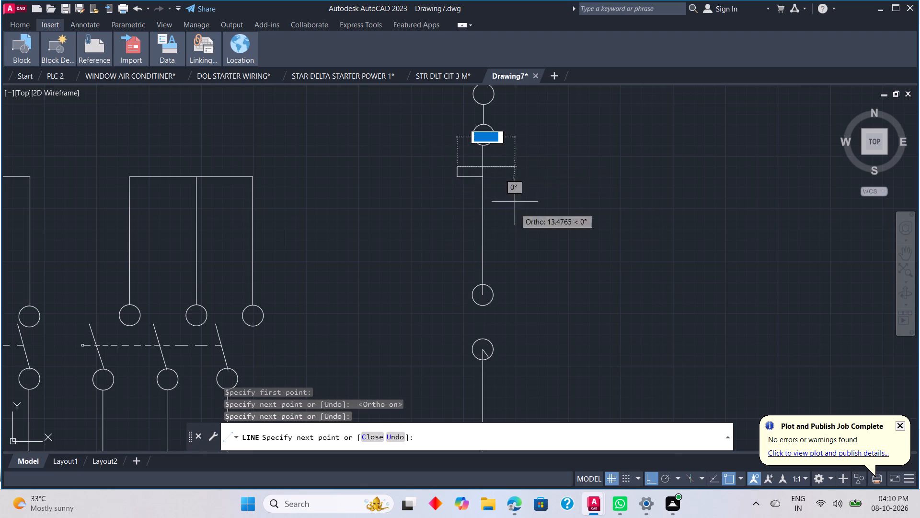
{"action": "left_click", "coordinate": [650, 475]}
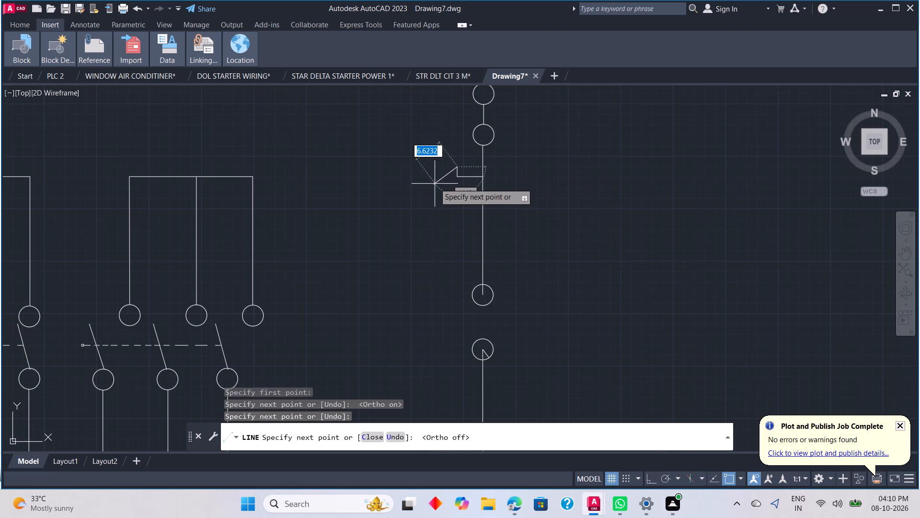
{"action": "left_click", "coordinate": [435, 182]}
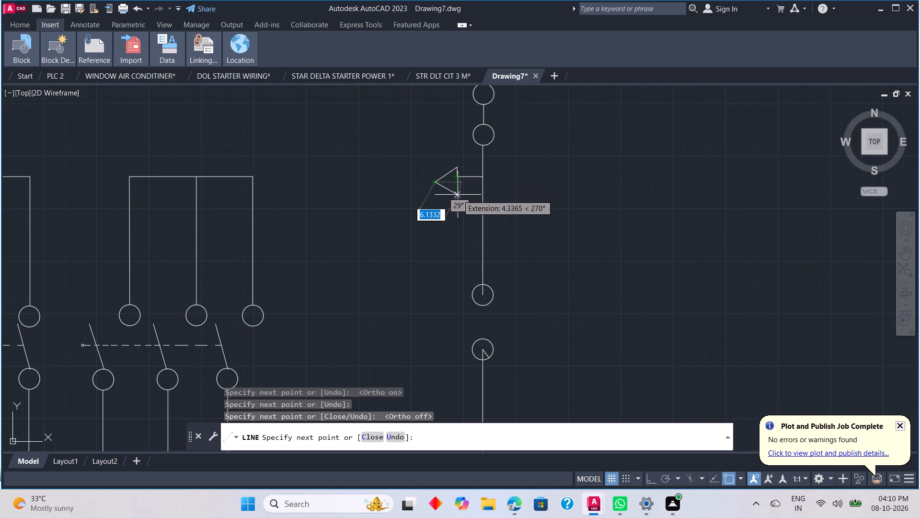
{"action": "left_click", "coordinate": [457, 196]}
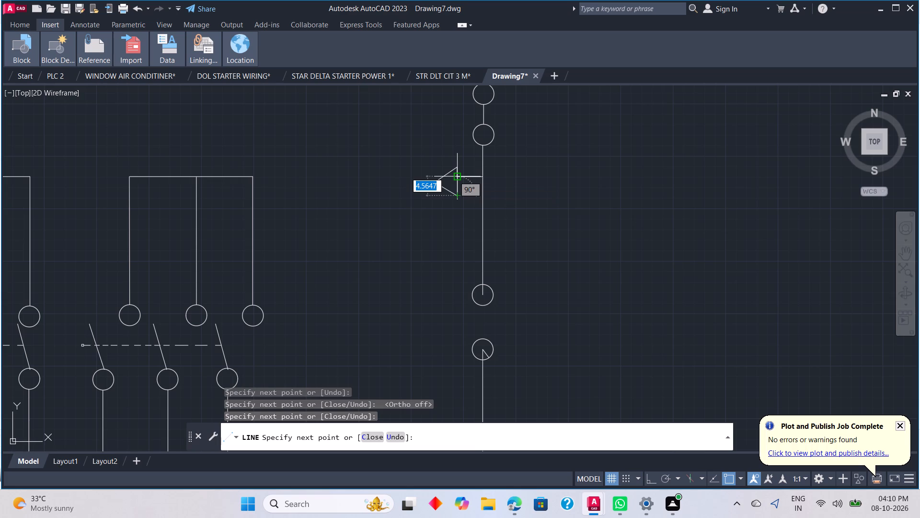
{"action": "left_click", "coordinate": [651, 476]}
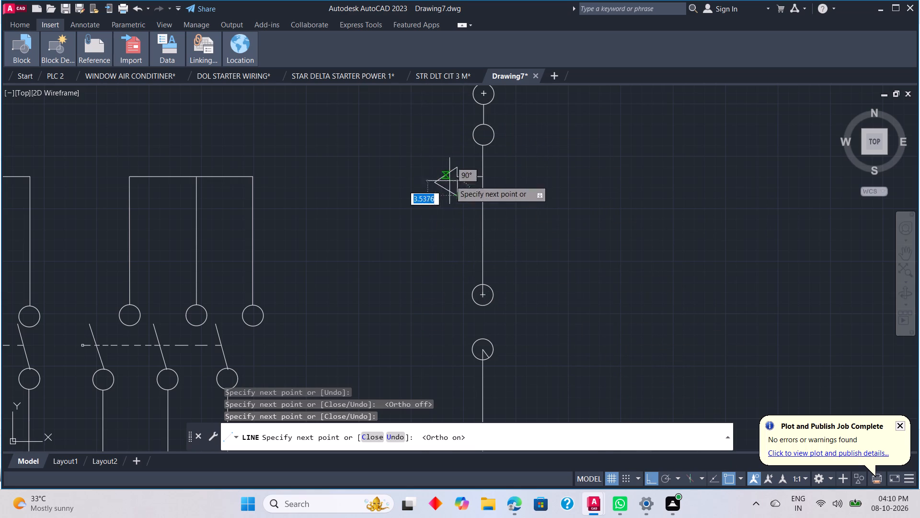
{"action": "scroll", "coordinate": [450, 179], "scroll_direction": "up", "scroll_amount": 5}
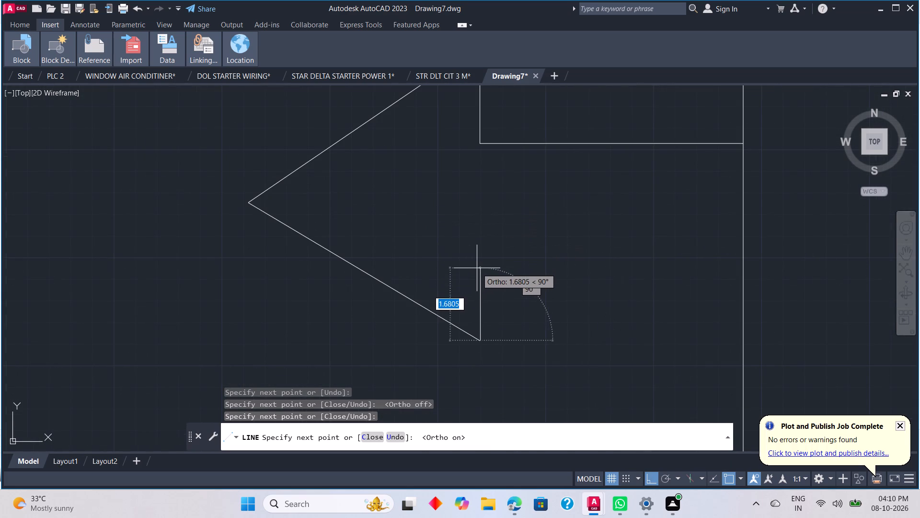
{"action": "left_click", "coordinate": [481, 257]}
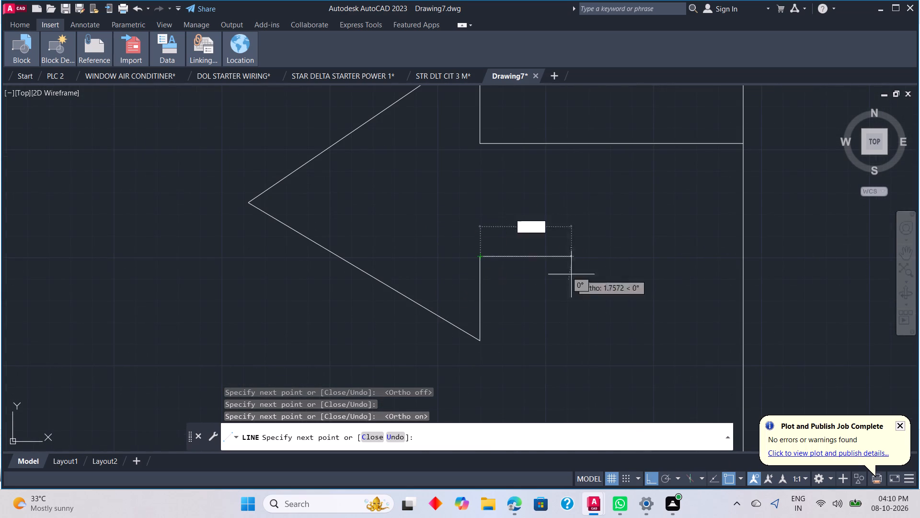
{"action": "left_click", "coordinate": [744, 256]}
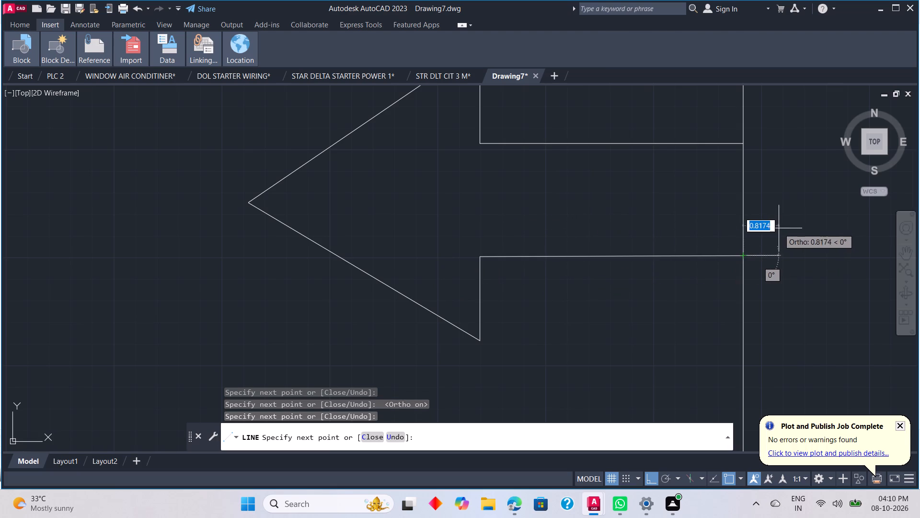
{"action": "key", "text": "Escape"}
{"action": "key", "text": "Escape"}
Trim the slanted segment and the vertical line end inside the fourth circle from the top of the control line.
{"action": "scroll", "coordinate": [778, 219], "scroll_direction": "down", "scroll_amount": 4}
{"action": "scroll", "coordinate": [783, 259], "scroll_direction": "down", "scroll_amount": 2}
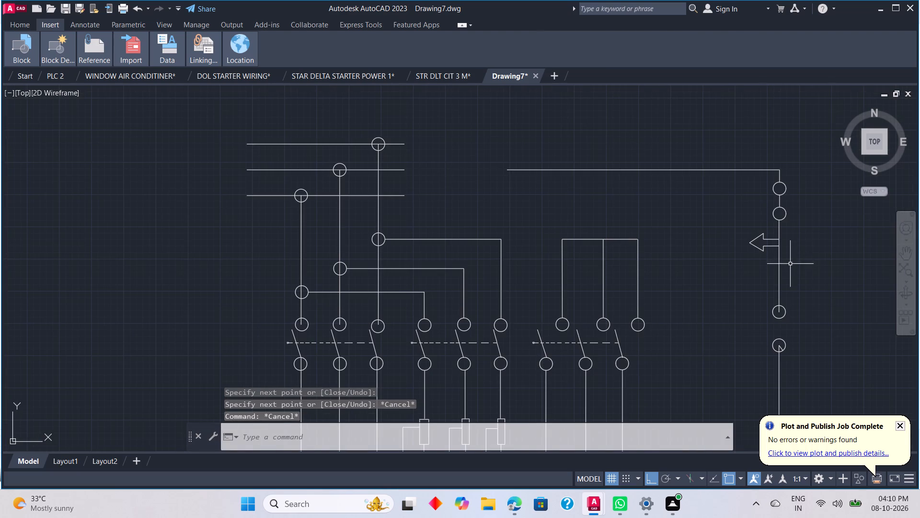
{"action": "middle_click_drag", "start_coordinate": [791, 271], "coordinate": [793, 204]}
{"action": "scroll", "coordinate": [794, 189], "scroll_direction": "up", "scroll_amount": 2}
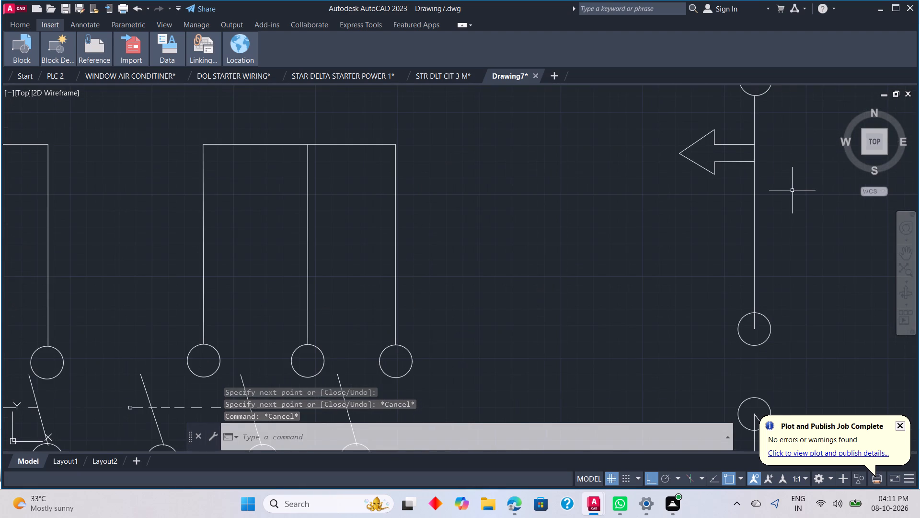
{"action": "scroll", "coordinate": [693, 267], "scroll_direction": "down", "scroll_amount": 2}
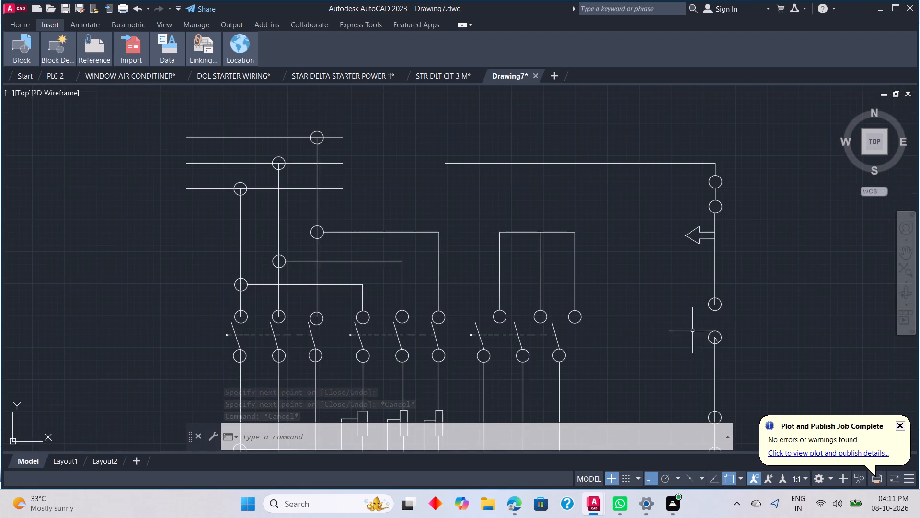
{"action": "middle_click_drag", "start_coordinate": [700, 339], "coordinate": [738, 248]}
{"action": "scroll", "coordinate": [762, 234], "scroll_direction": "up", "scroll_amount": 5}
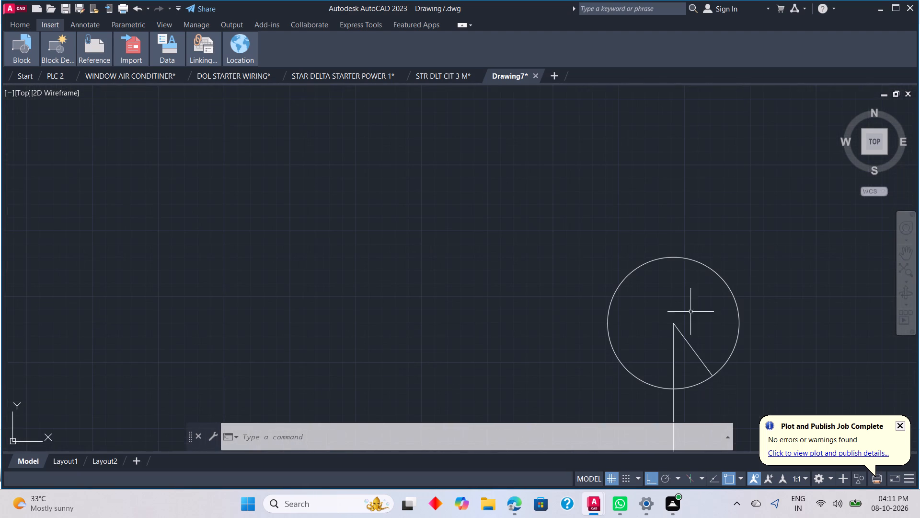
{"action": "type", "text": "TR"}
{"action": "key", "text": "space"}
{"action": "left_click", "coordinate": [690, 348]}
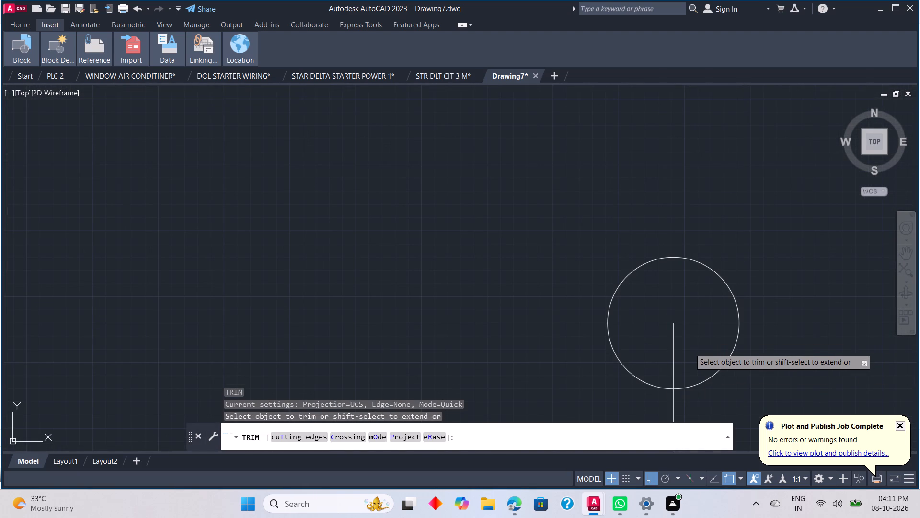
{"action": "left_click", "coordinate": [672, 328]}
Trim the line segments inside the four lower circles of the control line, from the fifth down to the one above the rectangle.
{"action": "scroll", "coordinate": [684, 312], "scroll_direction": "down", "scroll_amount": 4}
{"action": "middle_click_drag", "start_coordinate": [718, 349], "coordinate": [759, 215]}
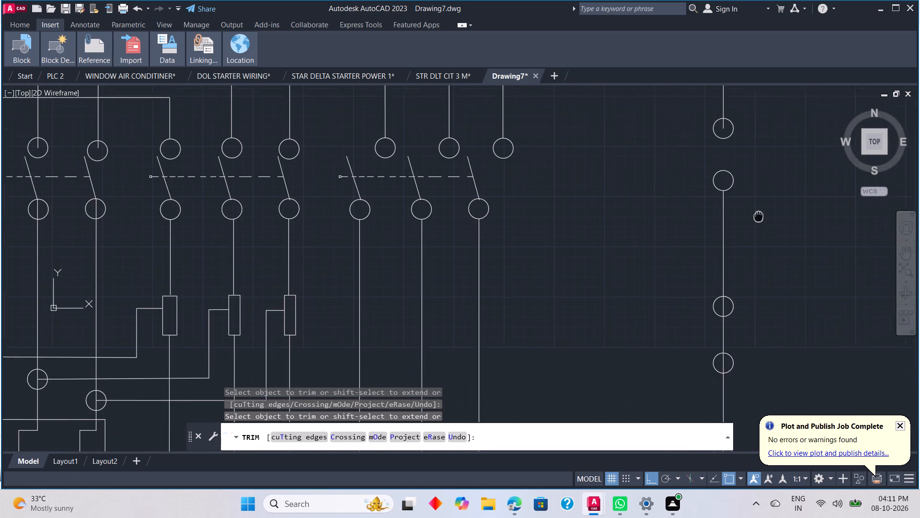
{"action": "middle_click_drag", "start_coordinate": [759, 215], "coordinate": [762, 202]}
{"action": "scroll", "coordinate": [733, 265], "scroll_direction": "up", "scroll_amount": 1}
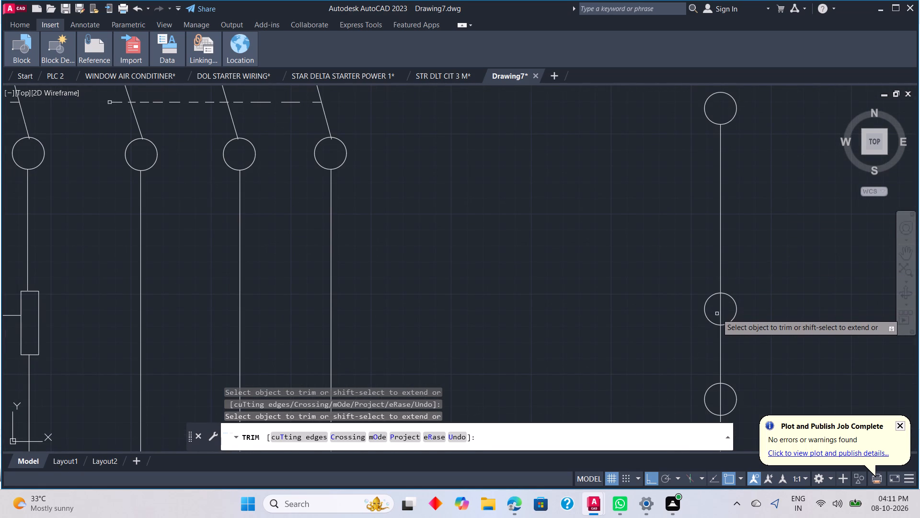
{"action": "left_click", "coordinate": [719, 312]}
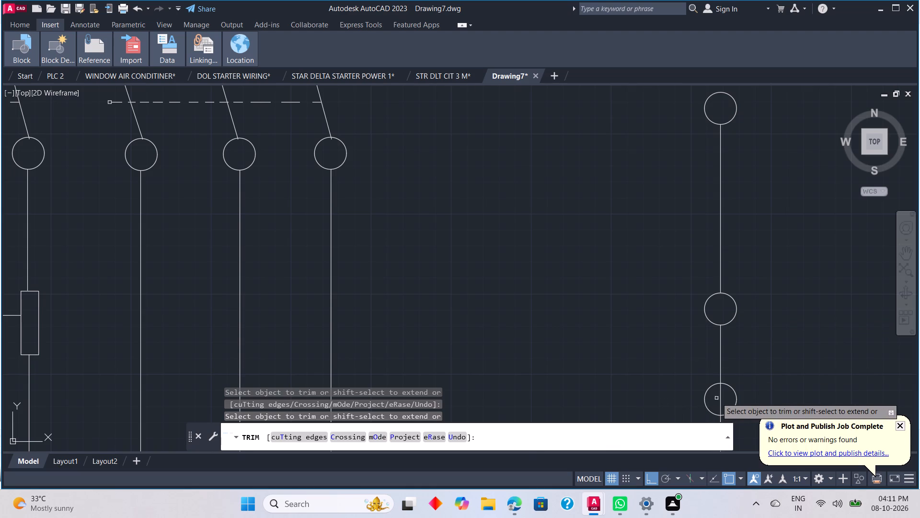
{"action": "left_click", "coordinate": [722, 395]}
{"action": "scroll", "coordinate": [734, 379], "scroll_direction": "down", "scroll_amount": 3}
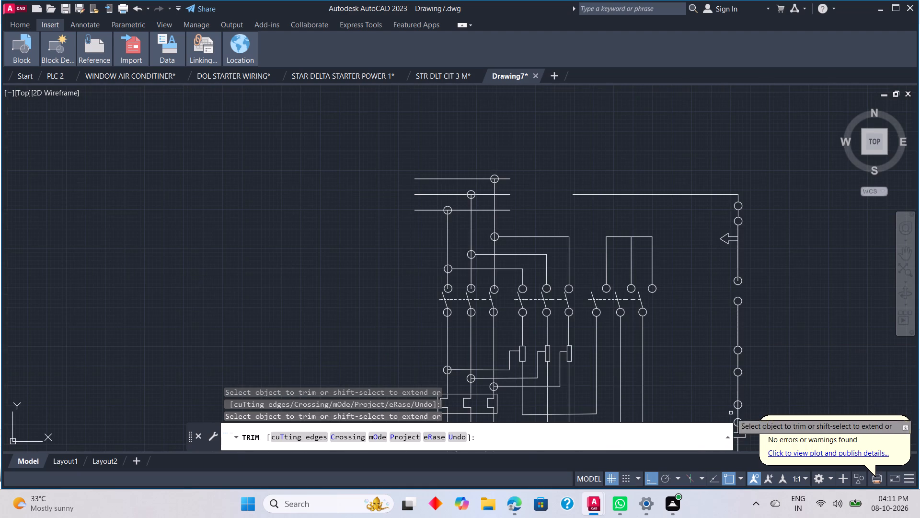
{"action": "middle_click_drag", "start_coordinate": [742, 379], "coordinate": [759, 272]}
{"action": "scroll", "coordinate": [771, 319], "scroll_direction": "up", "scroll_amount": 3}
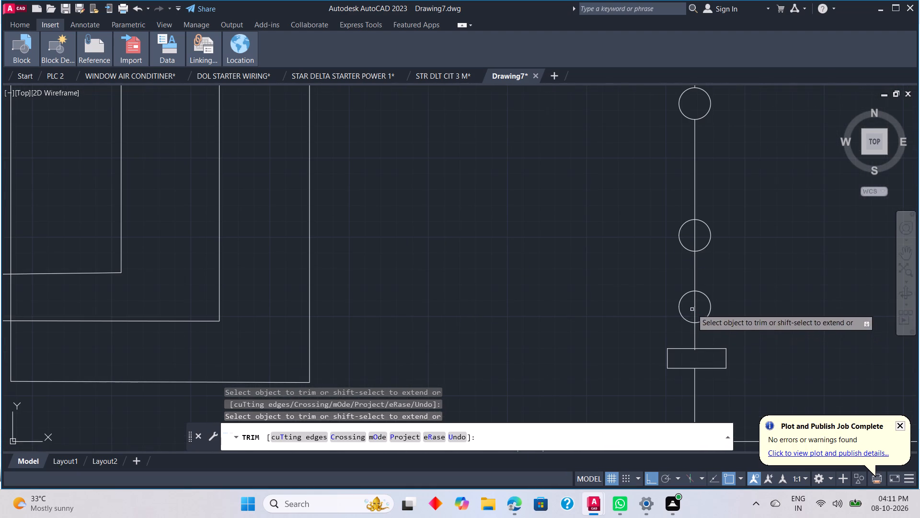
{"action": "left_click", "coordinate": [695, 305]}
{"action": "left_click", "coordinate": [693, 307]}
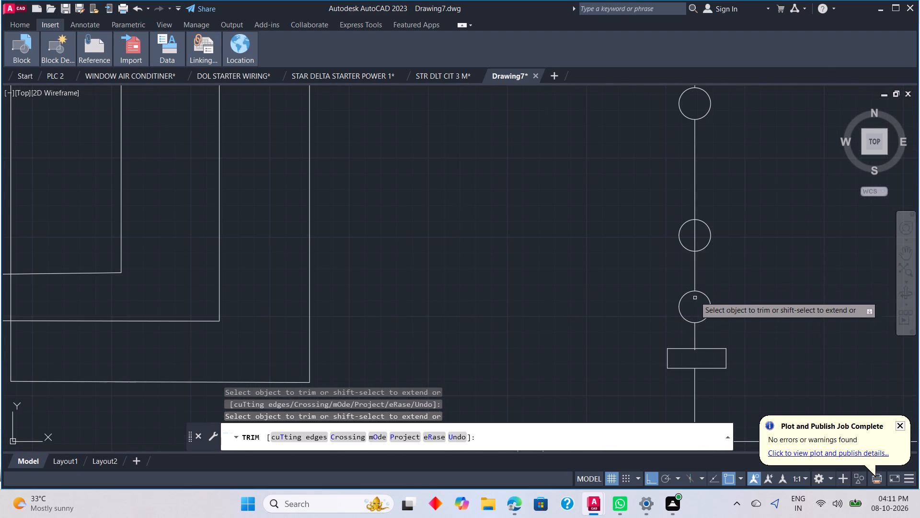
{"action": "left_click", "coordinate": [694, 237]}
{"action": "scroll", "coordinate": [718, 230], "scroll_direction": "down", "scroll_amount": 3}
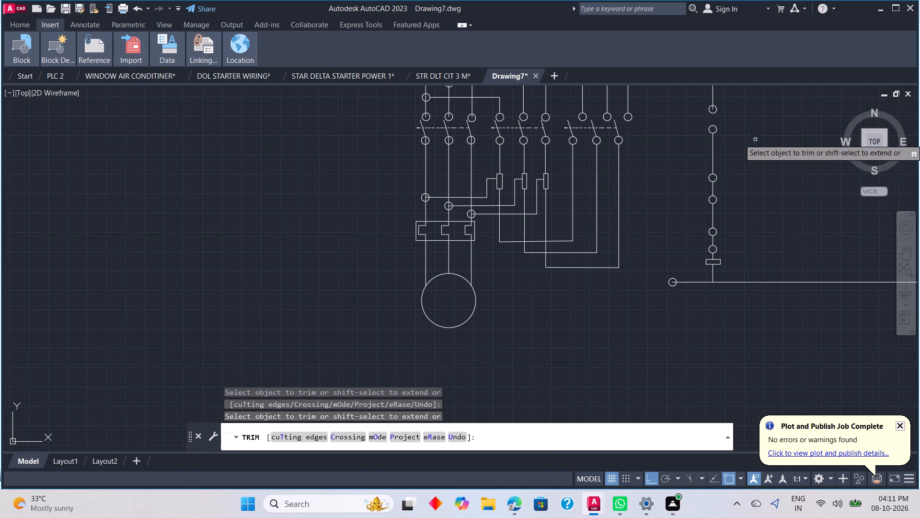
{"action": "middle_click_drag", "start_coordinate": [758, 133], "coordinate": [726, 237]}
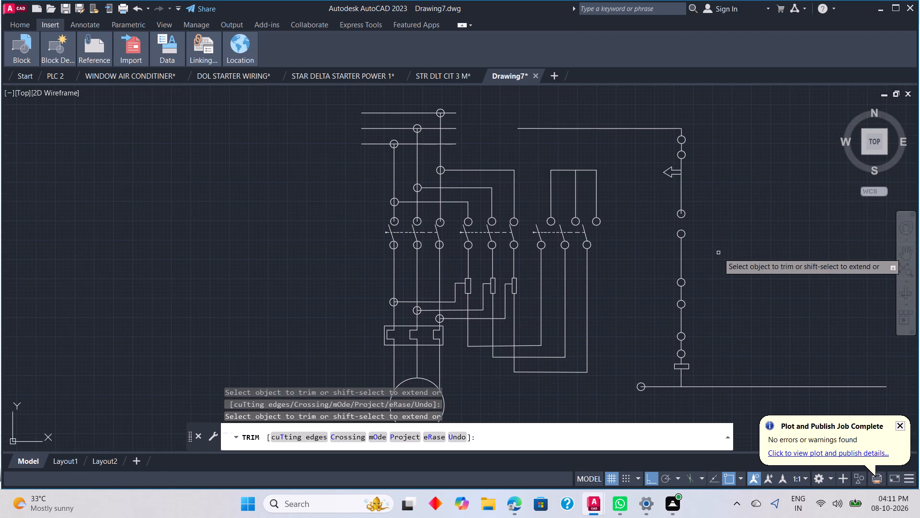
{"action": "key", "text": "Escape"}
Draw a vertical line about 14 long just left of the gap between the control line's third and fourth circles.
{"action": "type", "text": "L"}
{"action": "key", "text": "space"}
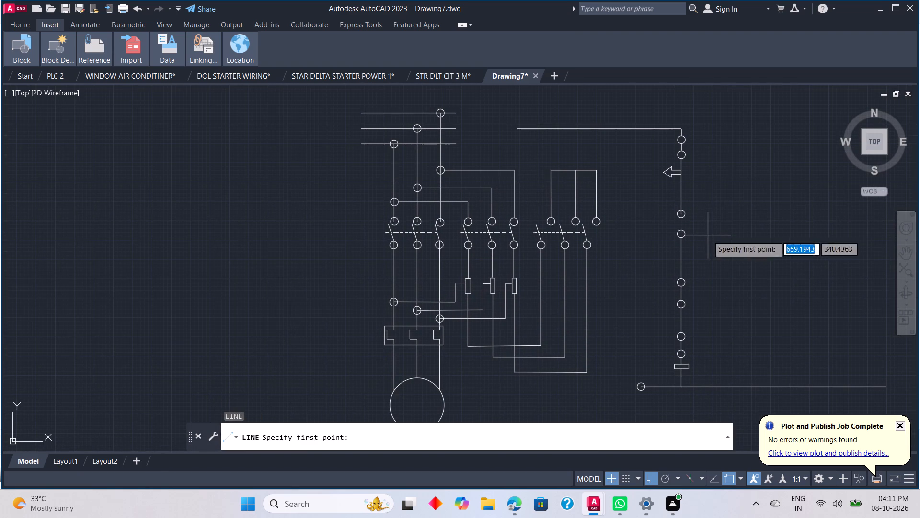
{"action": "scroll", "coordinate": [662, 209], "scroll_direction": "up", "scroll_amount": 1}
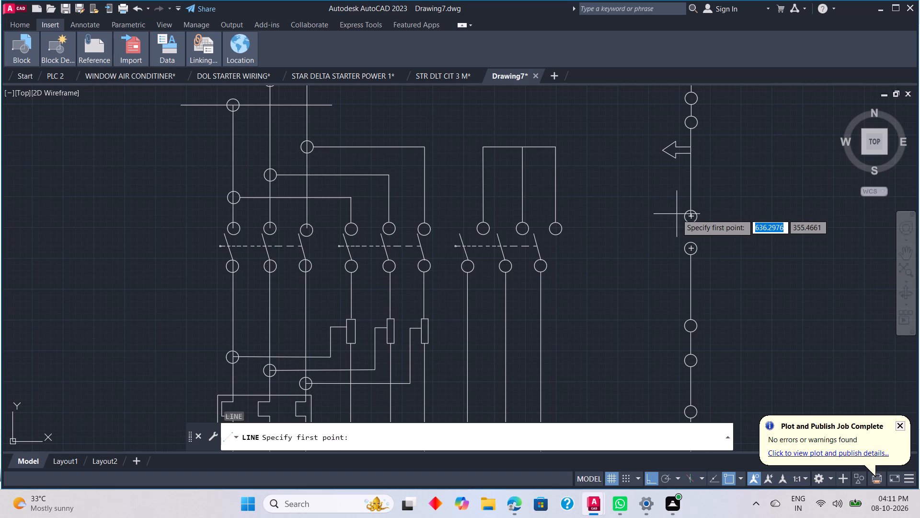
{"action": "left_click", "coordinate": [677, 214]}
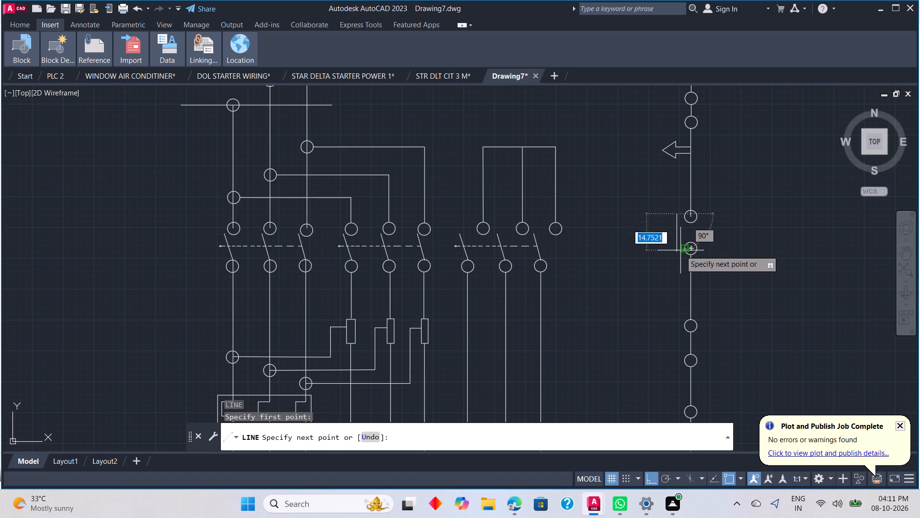
{"action": "left_click", "coordinate": [679, 251]}
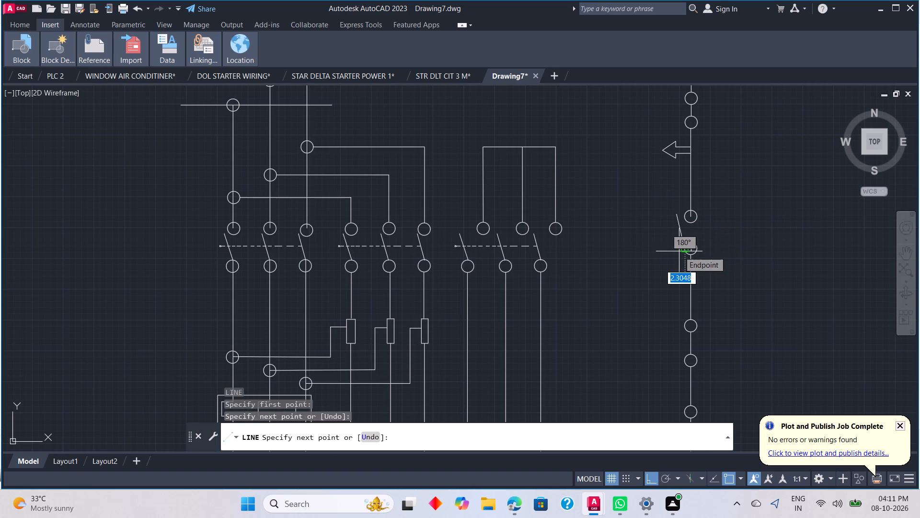
{"action": "key", "text": "ctrl+z"}
{"action": "scroll", "coordinate": [679, 251], "scroll_direction": "up", "scroll_amount": 2}
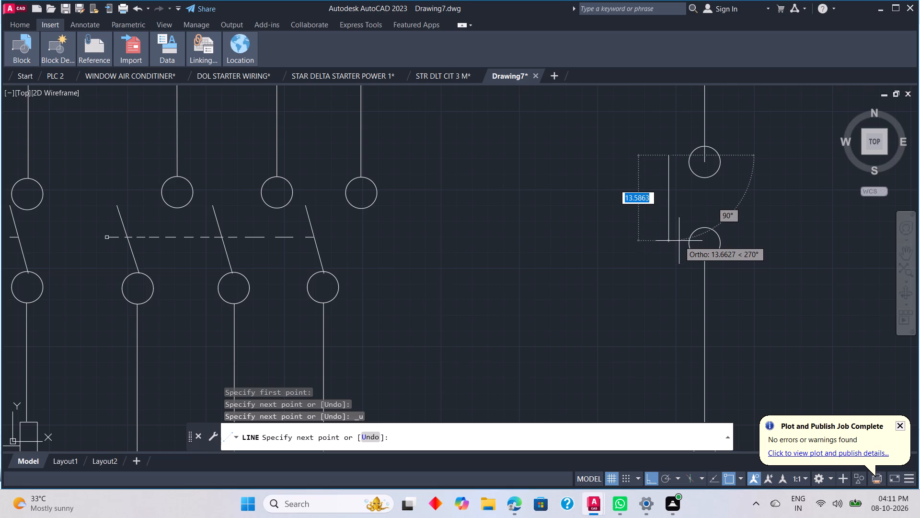
{"action": "left_click", "coordinate": [679, 245]}
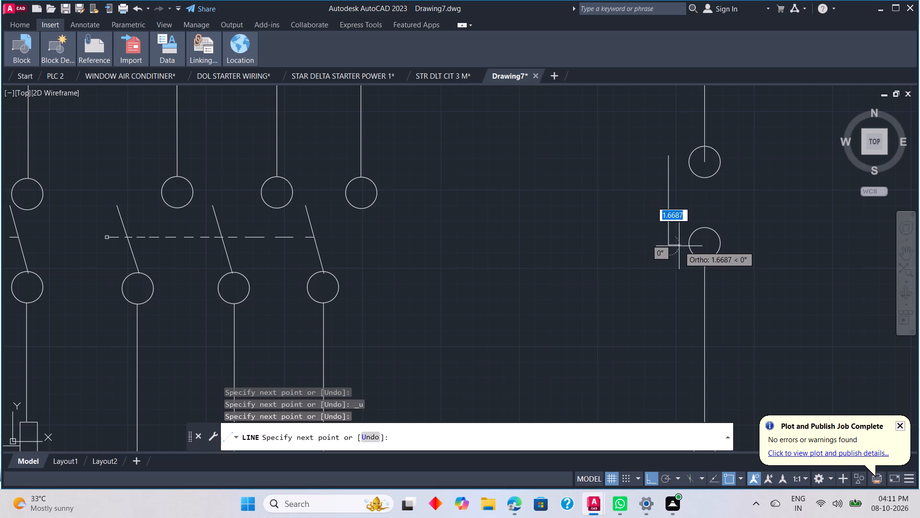
{"action": "key", "text": "Escape"}
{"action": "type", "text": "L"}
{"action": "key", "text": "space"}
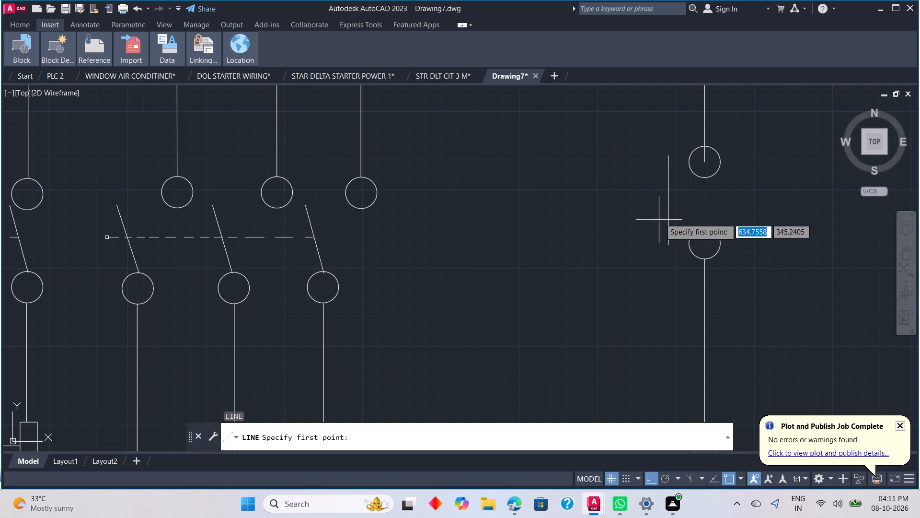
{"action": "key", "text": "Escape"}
Copy the control line's arrow by its tip about 33.3 at 260°, with its open end on the short vertical contact line.
{"action": "scroll", "coordinate": [656, 168], "scroll_direction": "down", "scroll_amount": 3}
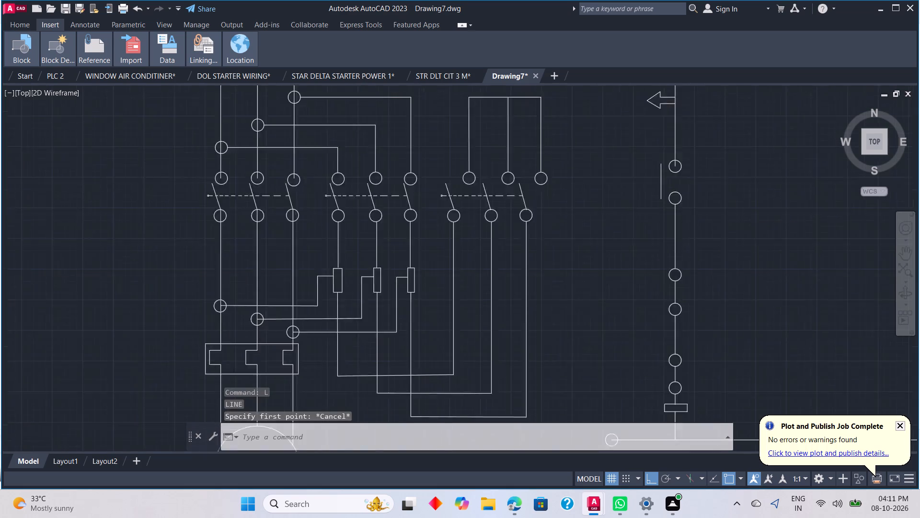
{"action": "scroll", "coordinate": [659, 148], "scroll_direction": "up", "scroll_amount": 1}
{"action": "middle_click_drag", "start_coordinate": [659, 148], "coordinate": [652, 200]}
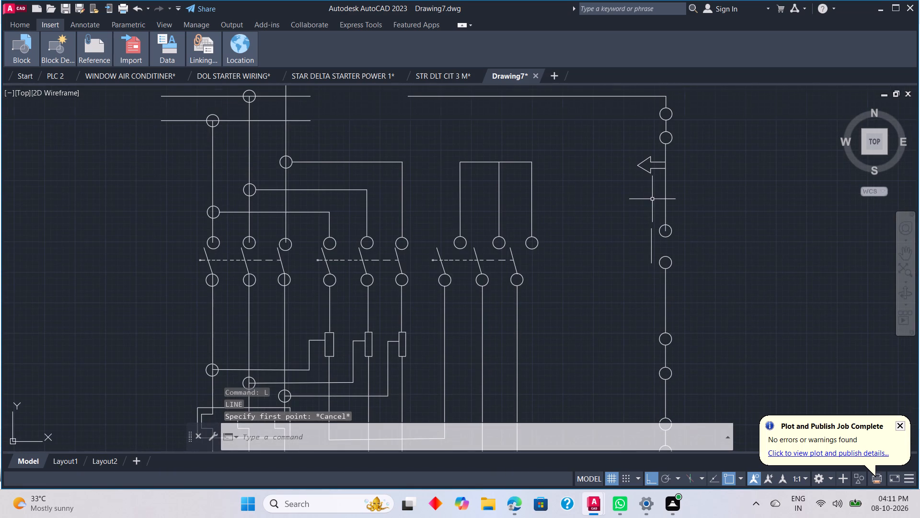
{"action": "scroll", "coordinate": [652, 198], "scroll_direction": "up", "scroll_amount": 1}
{"action": "left_click", "coordinate": [635, 122]}
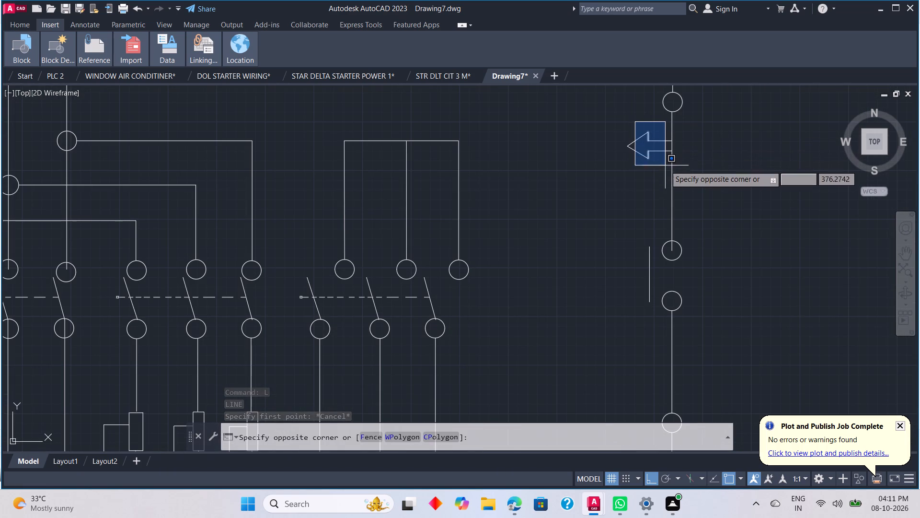
{"action": "key", "text": "Escape"}
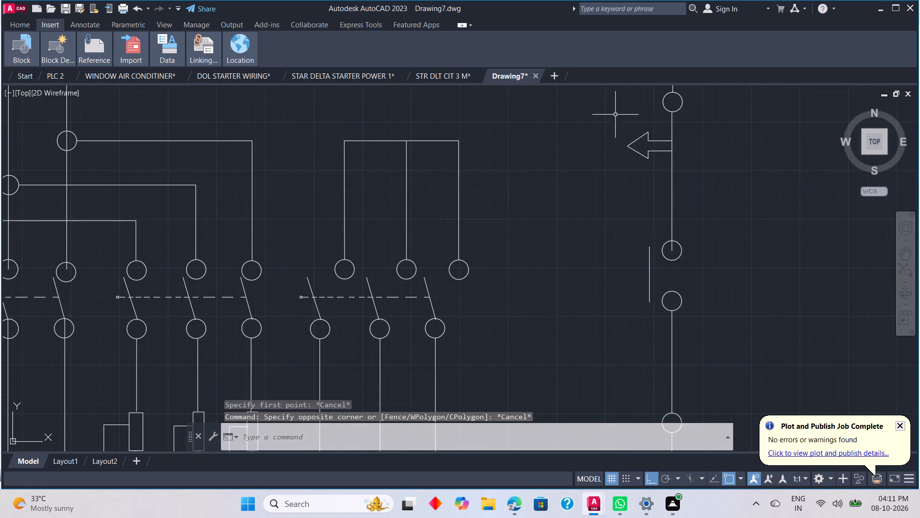
{"action": "left_click", "coordinate": [616, 117]}
{"action": "left_click", "coordinate": [709, 185]}
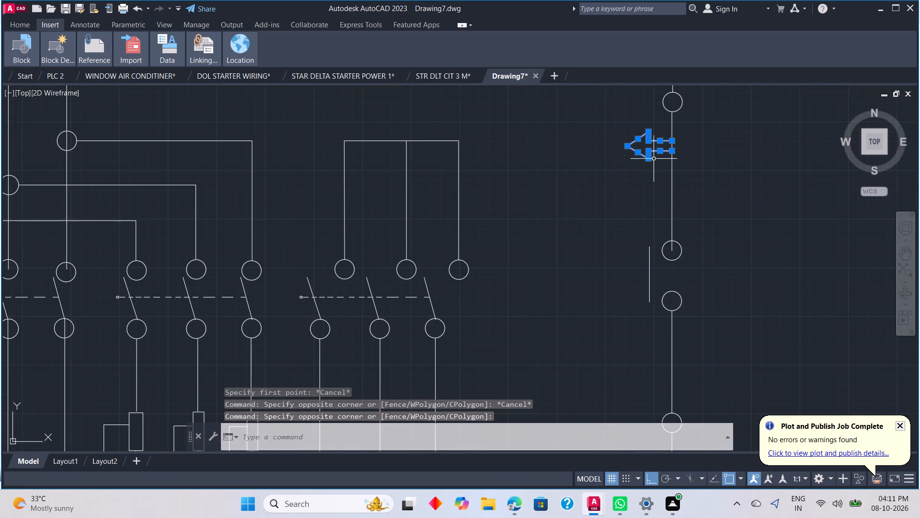
{"action": "right_click", "coordinate": [652, 155]}
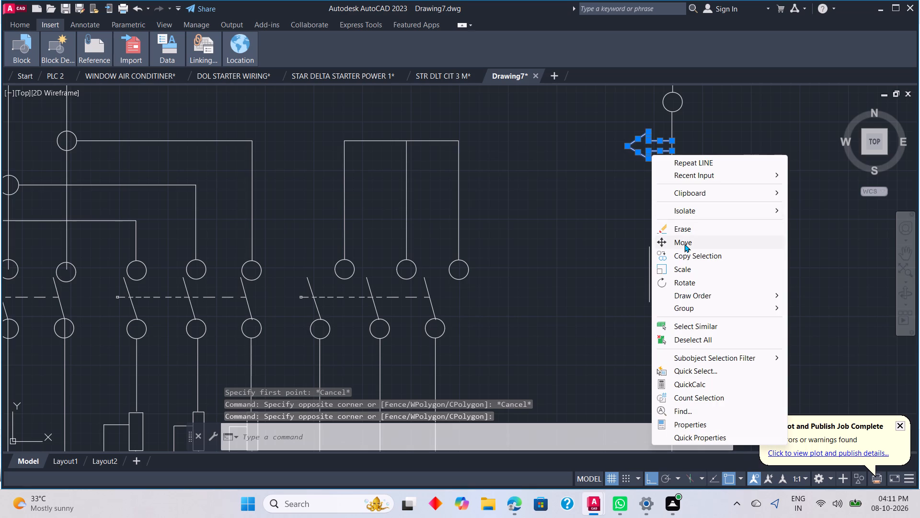
{"action": "left_click", "coordinate": [686, 256]}
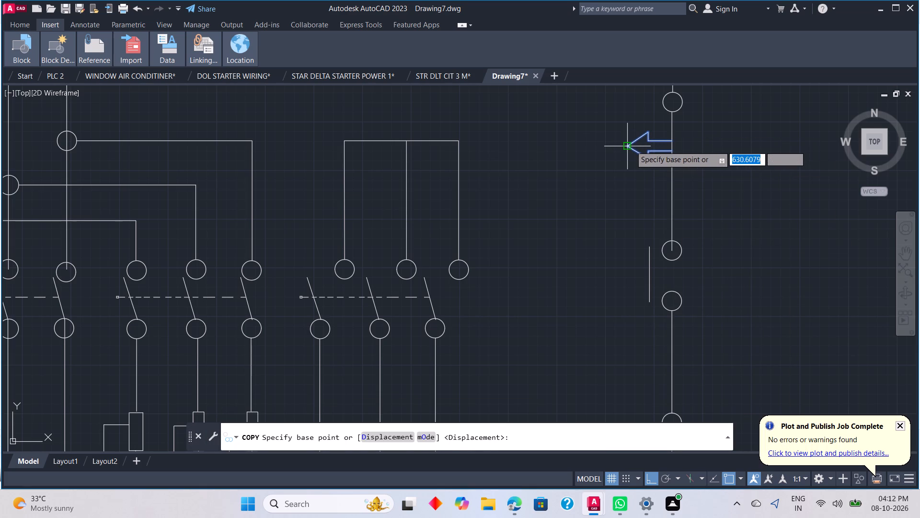
{"action": "left_click", "coordinate": [630, 145]}
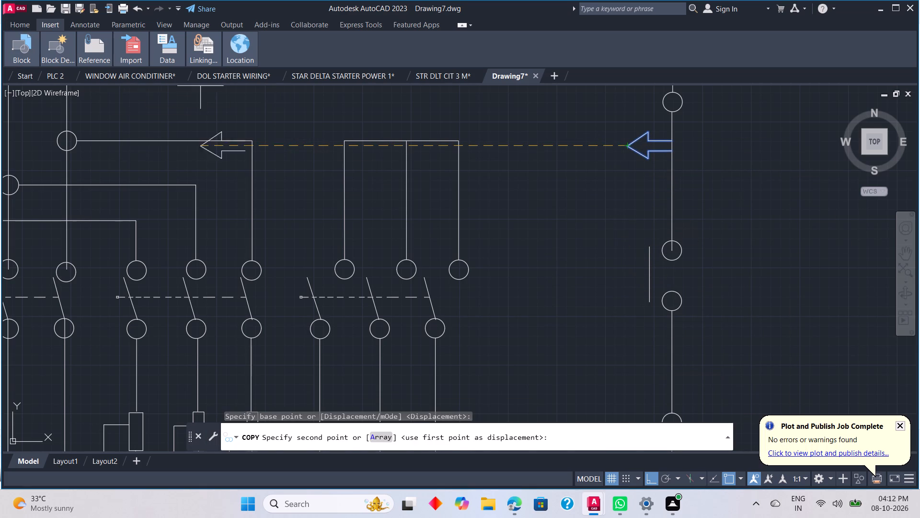
{"action": "left_click", "coordinate": [646, 479]}
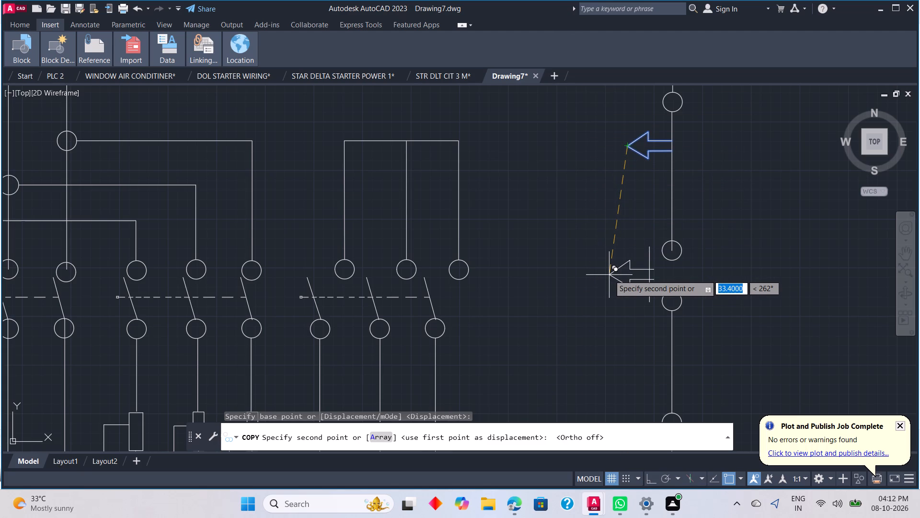
{"action": "scroll", "coordinate": [609, 275], "scroll_direction": "up", "scroll_amount": 2}
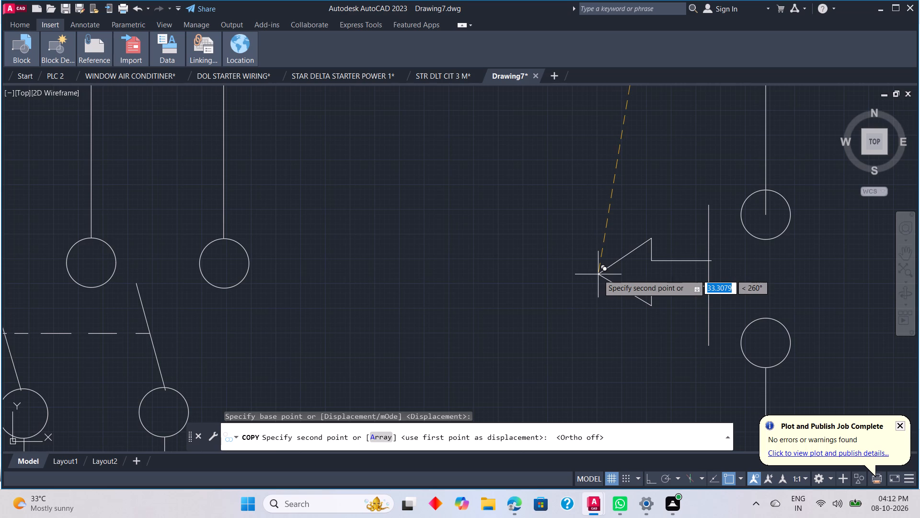
{"action": "left_click", "coordinate": [598, 274]}
{"action": "key", "text": "Escape"}
Trim both of the copied arrow's stub lines where they overrun the short vertical contact line.
{"action": "key", "text": "t"}
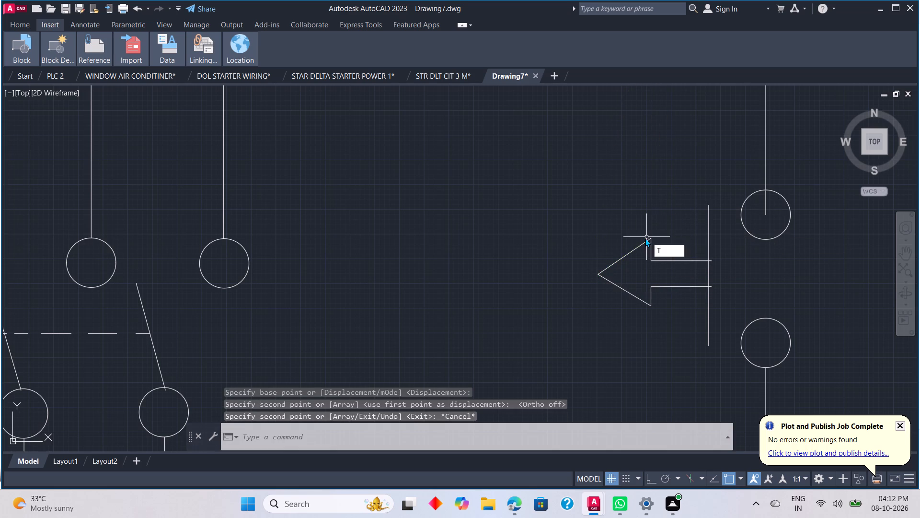
{"action": "type", "text": "R"}
{"action": "key", "text": "space"}
{"action": "scroll", "coordinate": [707, 251], "scroll_direction": "up", "scroll_amount": 2}
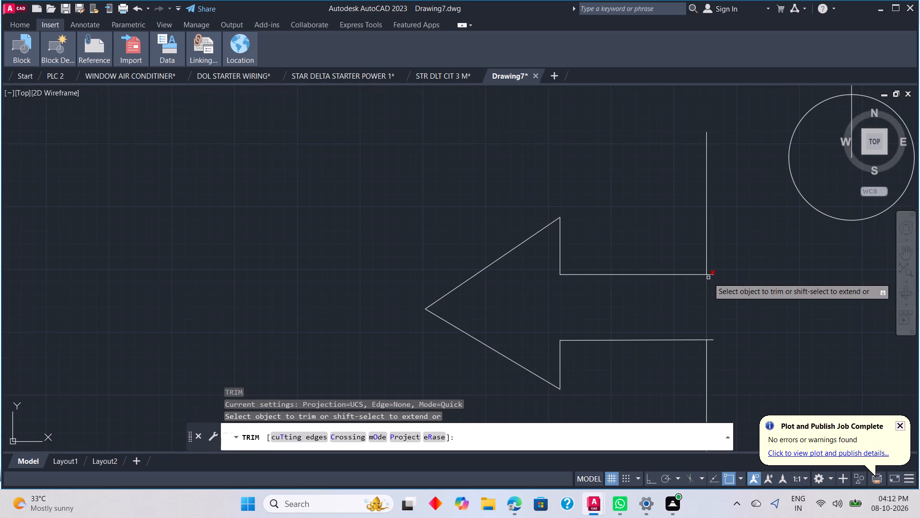
{"action": "left_click_drag", "start_coordinate": [714, 272], "coordinate": [709, 339]}
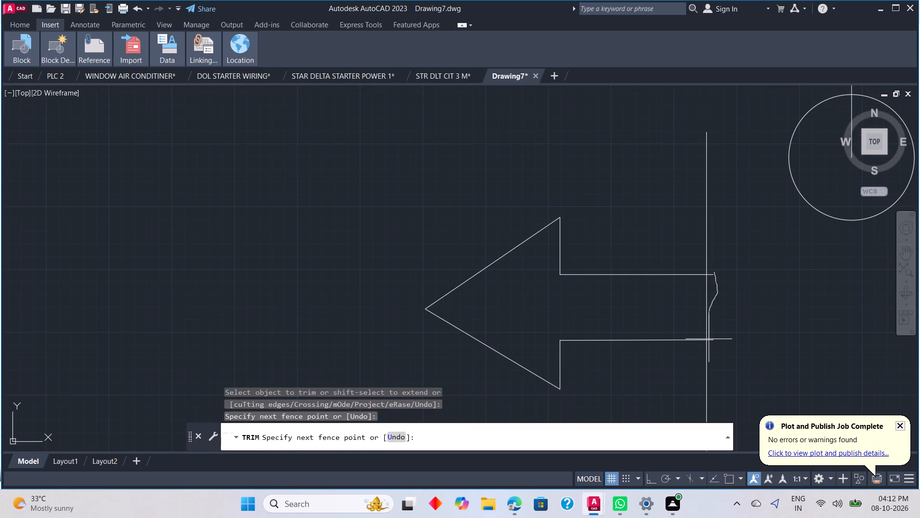
{"action": "left_click_drag", "start_coordinate": [709, 339], "coordinate": [710, 359]}
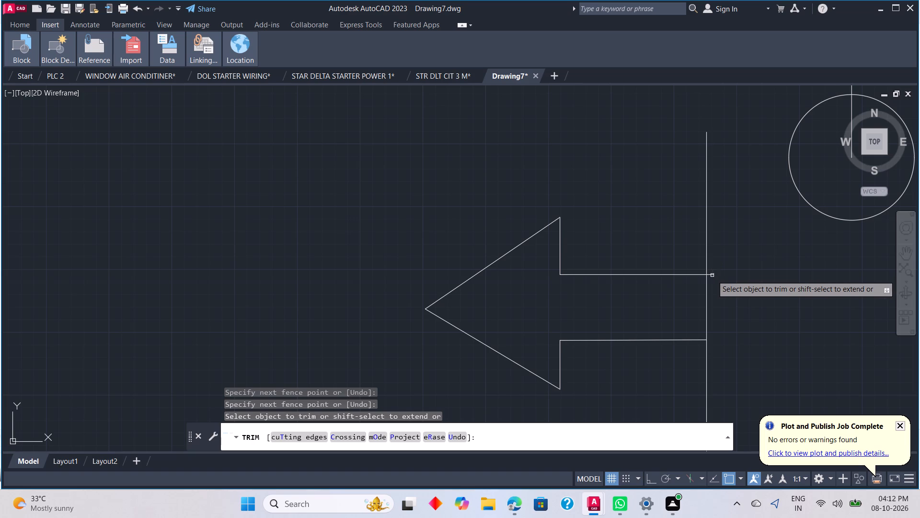
{"action": "left_click", "coordinate": [712, 275]}
{"action": "scroll", "coordinate": [728, 263], "scroll_direction": "down", "scroll_amount": 4}
{"action": "key", "text": "Escape"}
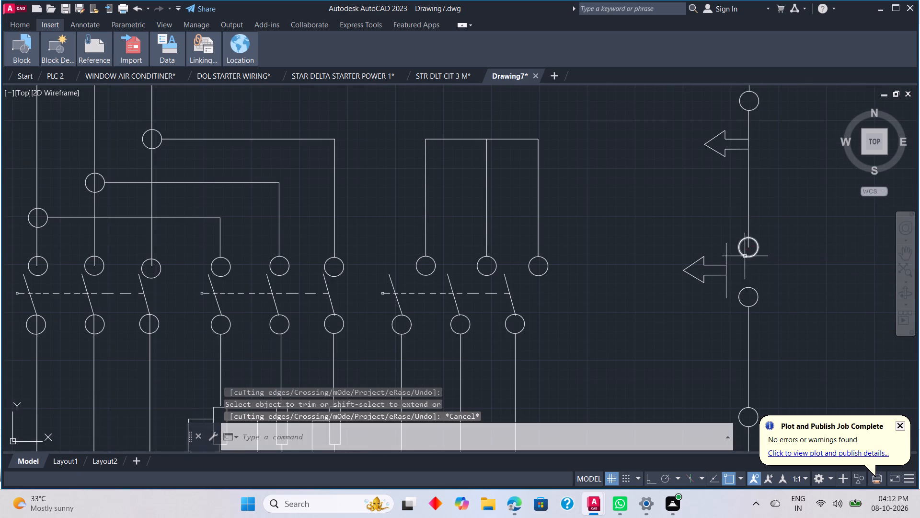
Examine the power circuit, overload block, motor and control line for parts that still need correction.
{"action": "scroll", "coordinate": [798, 301], "scroll_direction": "down", "scroll_amount": 2}
{"action": "middle_click_drag", "start_coordinate": [798, 313], "coordinate": [776, 232]}
{"action": "scroll", "coordinate": [778, 227], "scroll_direction": "down", "scroll_amount": 1}
{"action": "scroll", "coordinate": [778, 227], "scroll_direction": "up", "scroll_amount": 1}
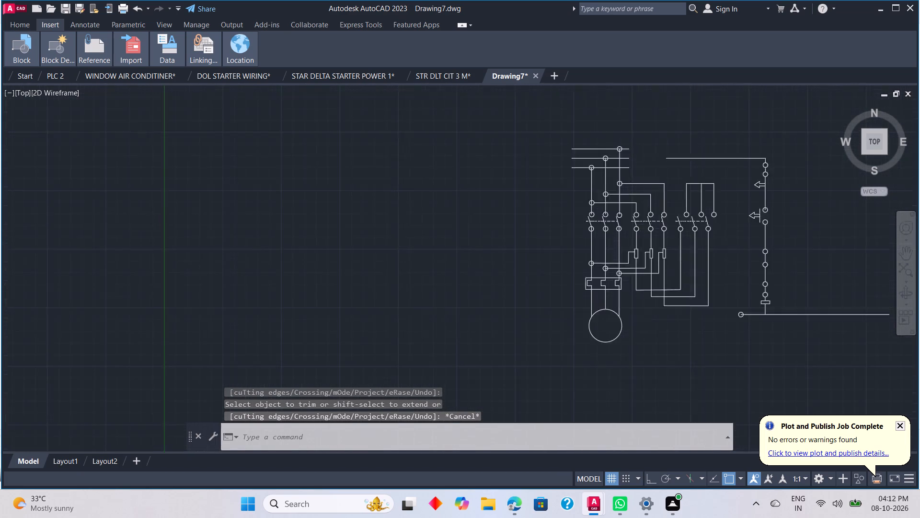
{"action": "middle_click_drag", "start_coordinate": [780, 250], "coordinate": [779, 172]}
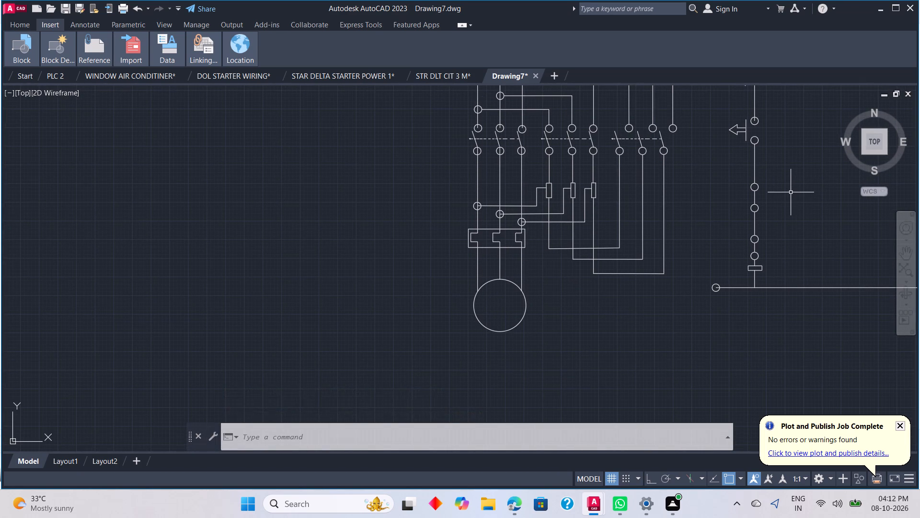
{"action": "scroll", "coordinate": [791, 192], "scroll_direction": "down", "scroll_amount": 2}
{"action": "scroll", "coordinate": [791, 192], "scroll_direction": "up", "scroll_amount": 1}
{"action": "middle_click", "coordinate": [791, 191]}
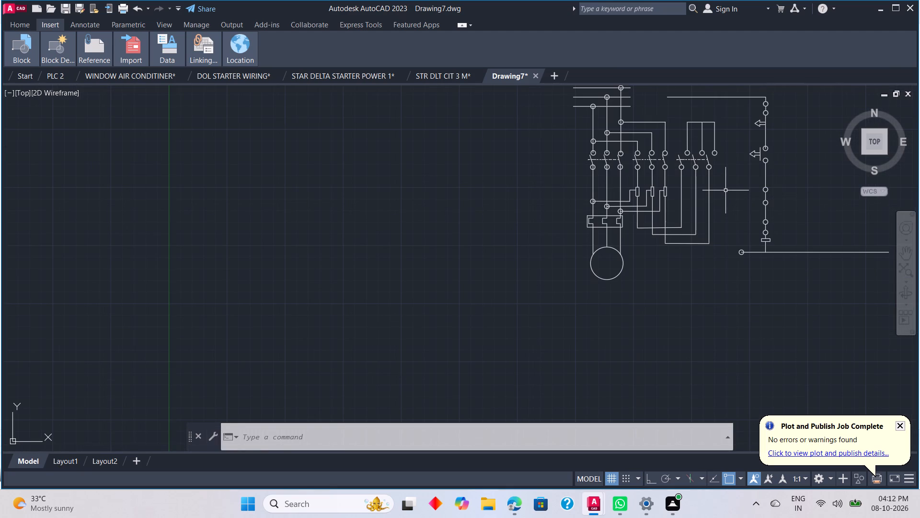
{"action": "scroll", "coordinate": [616, 179], "scroll_direction": "down", "scroll_amount": 1}
{"action": "scroll", "coordinate": [598, 195], "scroll_direction": "up", "scroll_amount": 2}
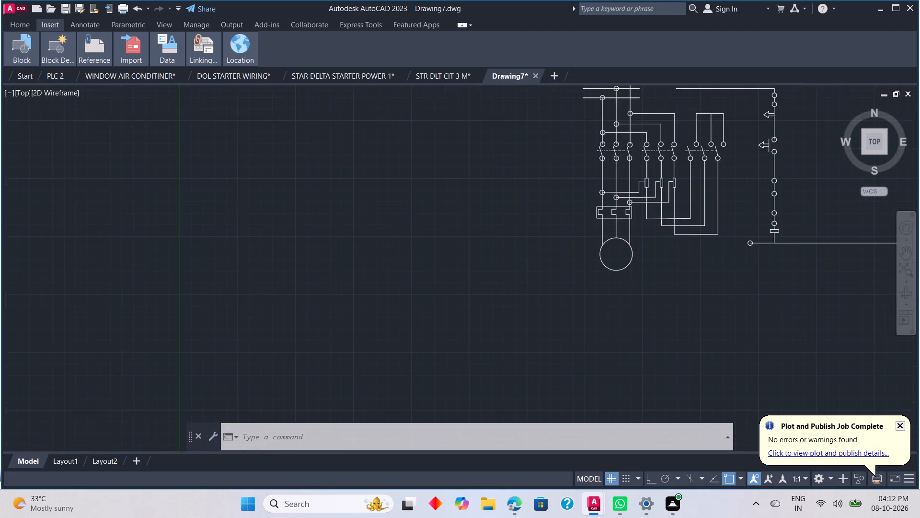
{"action": "middle_click", "coordinate": [585, 171]}
{"action": "middle_click_drag", "start_coordinate": [585, 177], "coordinate": [585, 211]}
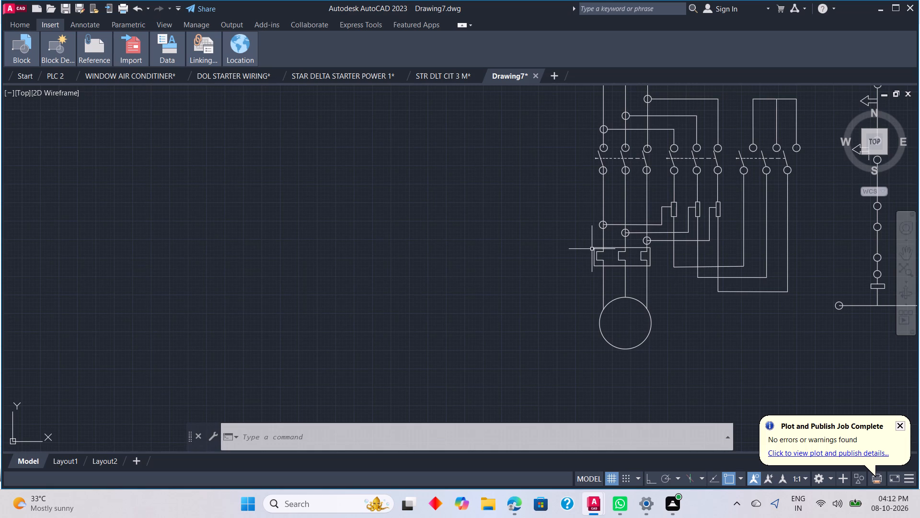
{"action": "scroll", "coordinate": [592, 248], "scroll_direction": "up", "scroll_amount": 1}
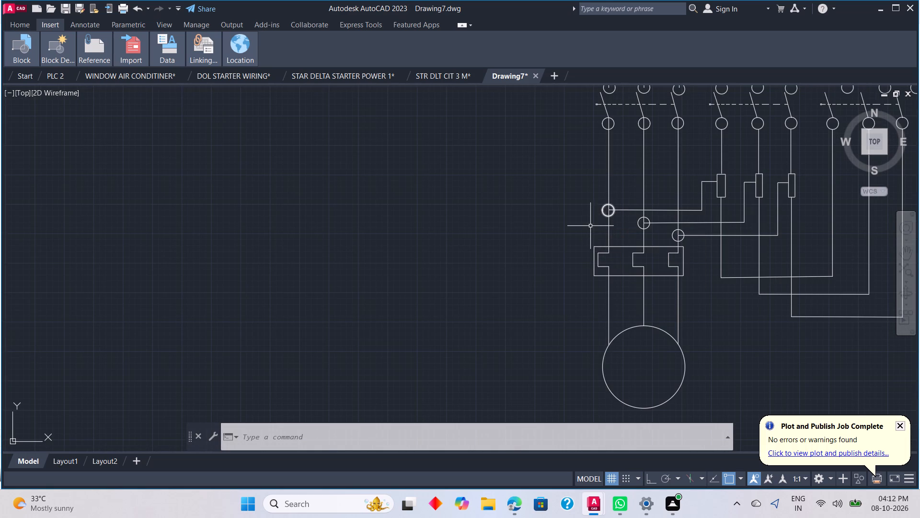
{"action": "scroll", "coordinate": [600, 237], "scroll_direction": "up", "scroll_amount": 1}
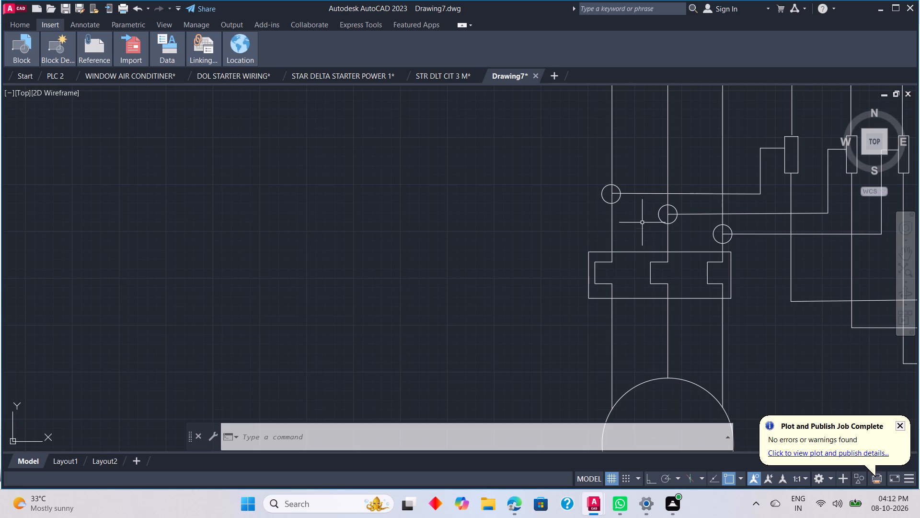
{"action": "scroll", "coordinate": [674, 349], "scroll_direction": "down", "scroll_amount": 3}
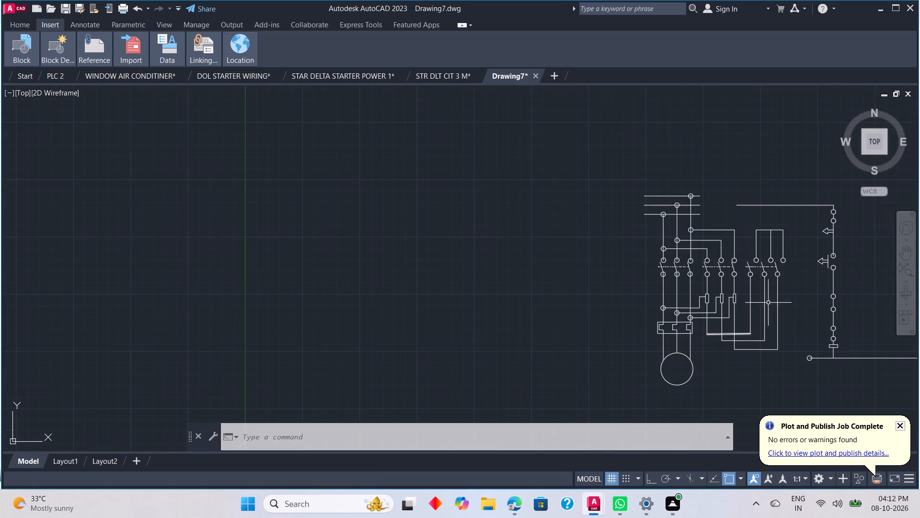
{"action": "middle_click_drag", "start_coordinate": [799, 283], "coordinate": [558, 241]}
{"action": "middle_click_drag", "start_coordinate": [623, 224], "coordinate": [564, 250]}
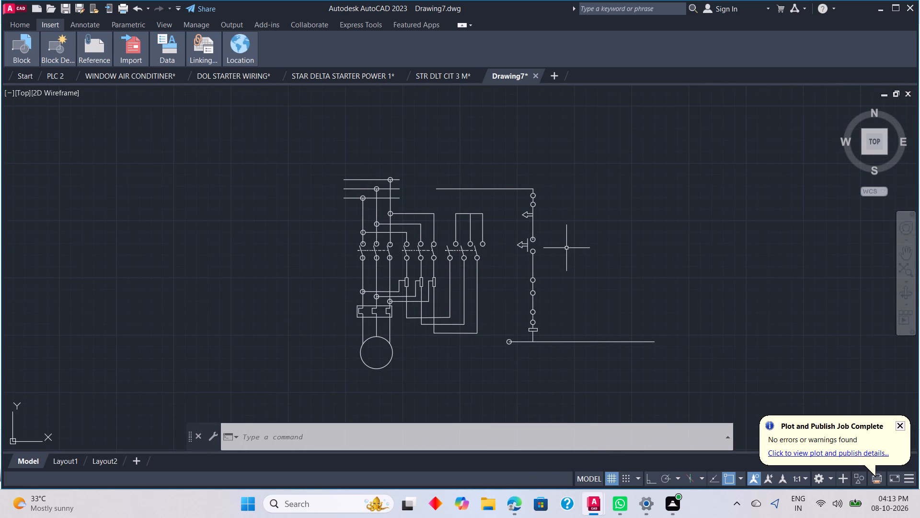
Erase the tiny square at the open end of the first contactor's dashed linkage line.
{"action": "scroll", "coordinate": [388, 276], "scroll_direction": "up", "scroll_amount": 2}
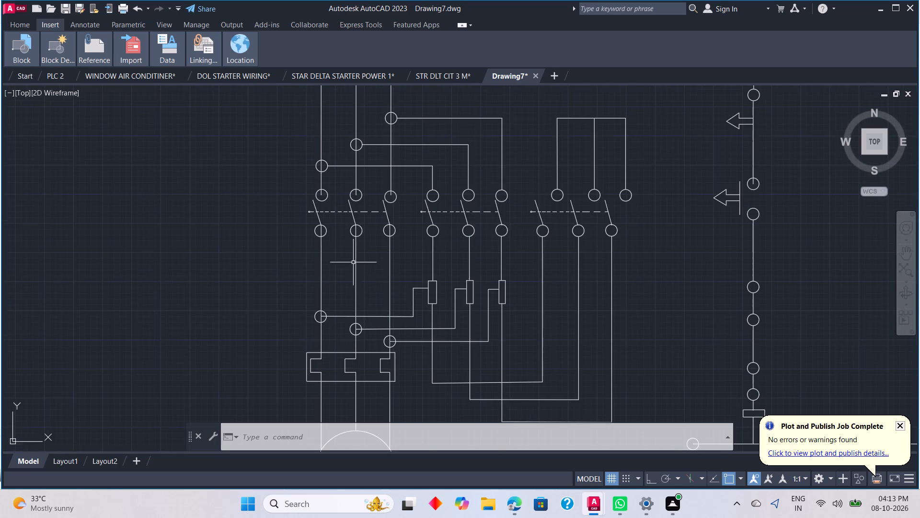
{"action": "scroll", "coordinate": [320, 239], "scroll_direction": "up", "scroll_amount": 2}
{"action": "scroll", "coordinate": [284, 190], "scroll_direction": "down", "scroll_amount": 2}
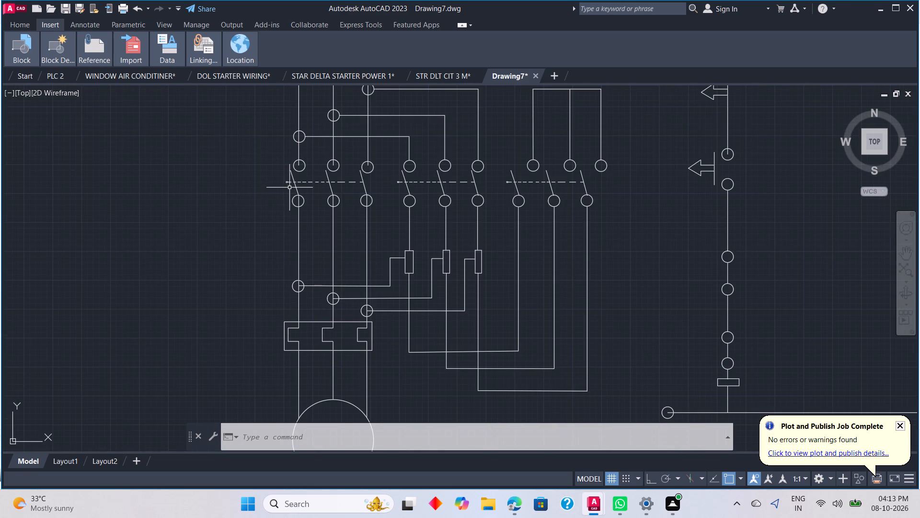
{"action": "middle_click_drag", "start_coordinate": [289, 188], "coordinate": [385, 203]}
{"action": "middle_click", "coordinate": [385, 203]}
{"action": "scroll", "coordinate": [386, 203], "scroll_direction": "up", "scroll_amount": 2}
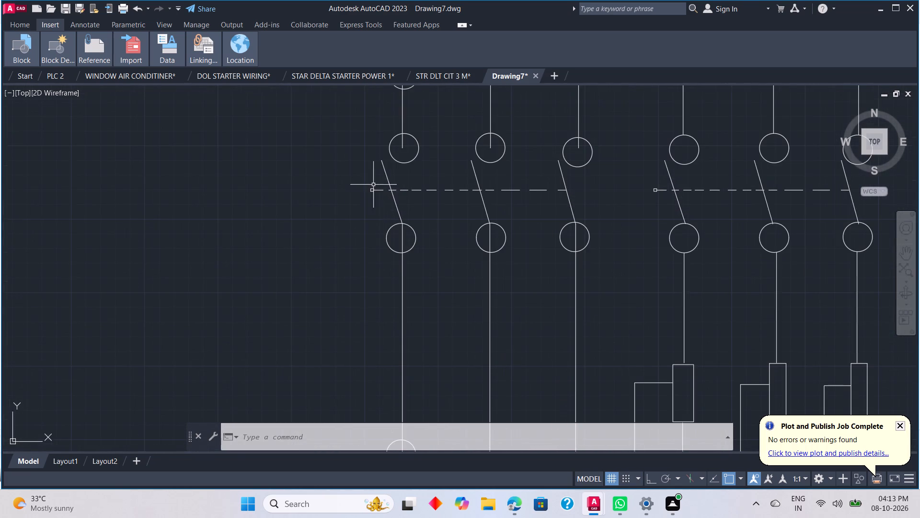
{"action": "scroll", "coordinate": [373, 185], "scroll_direction": "up", "scroll_amount": 2}
{"action": "left_click", "coordinate": [365, 195]}
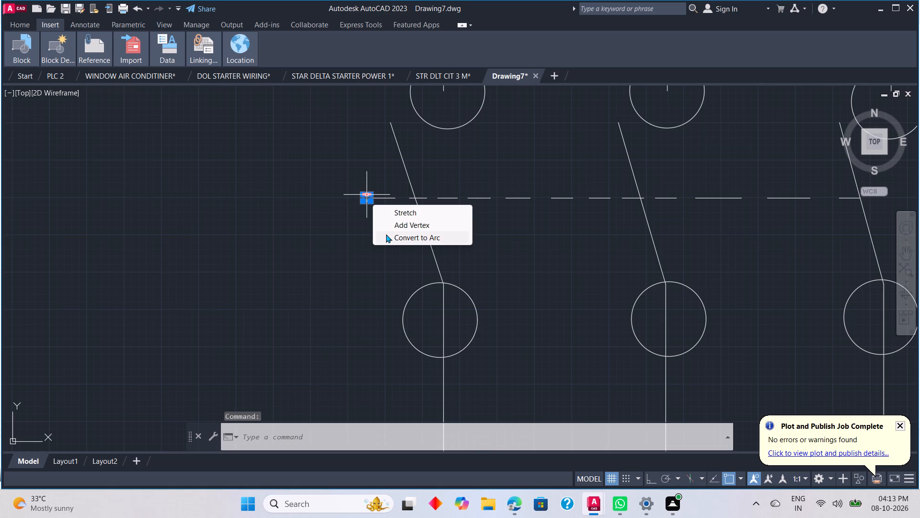
{"action": "key", "text": "Delete"}
{"action": "left_click", "coordinate": [321, 240]}
{"action": "key", "text": "Delete"}
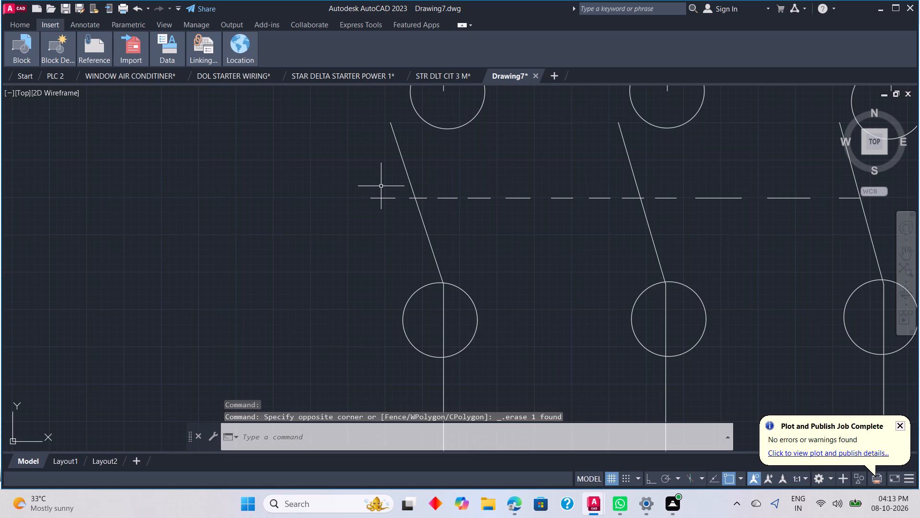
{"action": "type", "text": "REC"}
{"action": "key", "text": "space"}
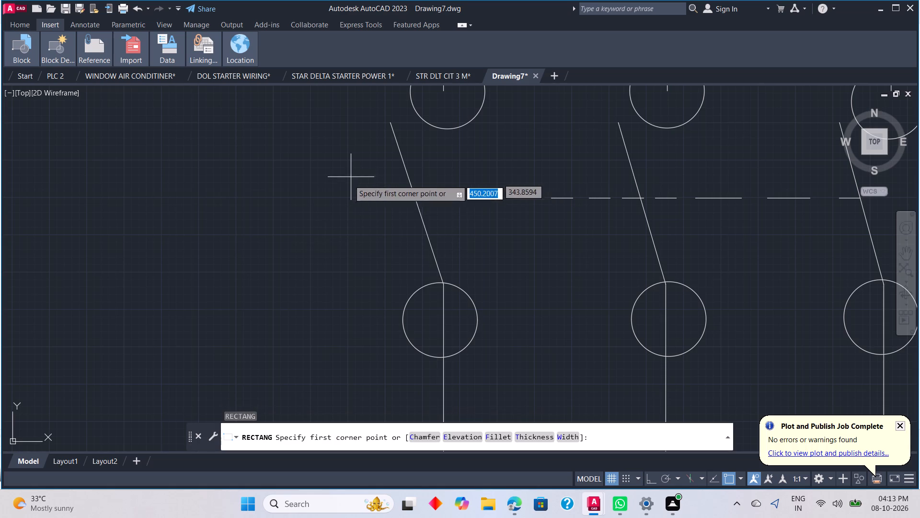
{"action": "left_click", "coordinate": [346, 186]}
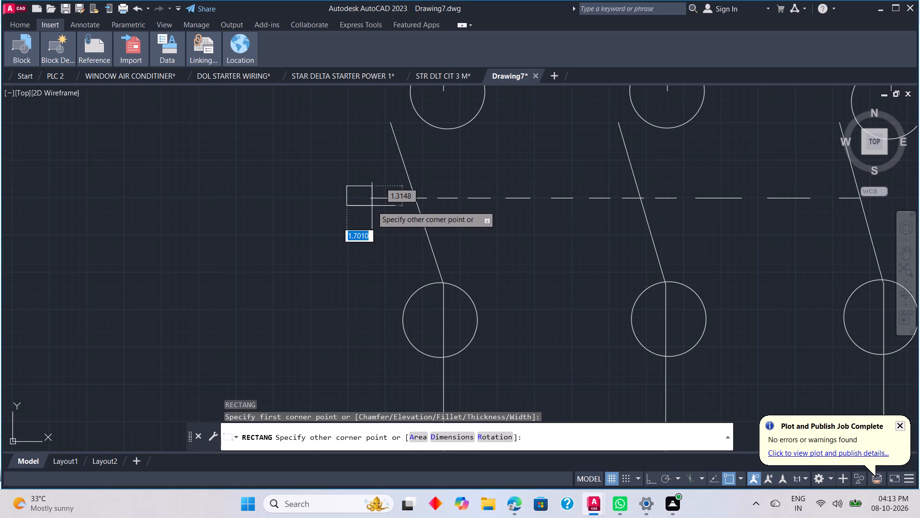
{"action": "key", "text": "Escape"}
Draw a rectangle about 2.15 by 2.05 at the free end of the first contactor's dashed linkage line.
{"action": "type", "text": "RE"}
{"action": "key", "text": "c"}
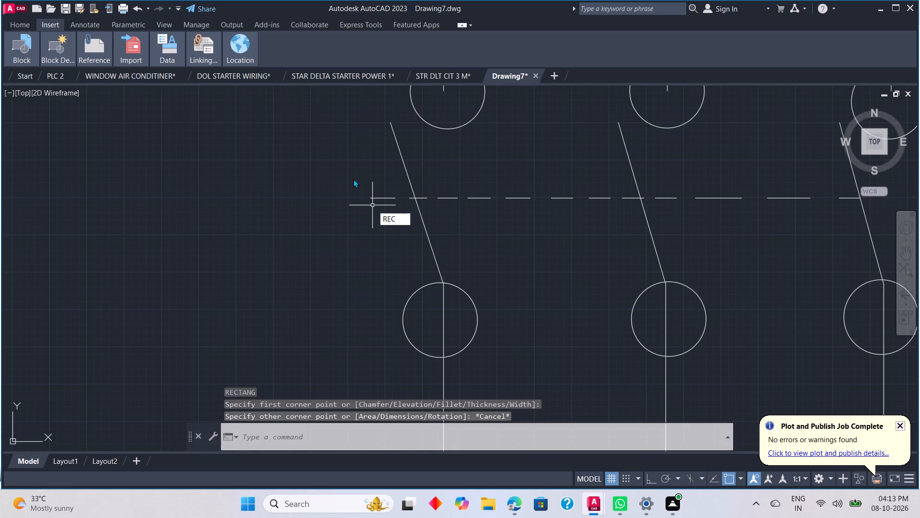
{"action": "key", "text": "space"}
{"action": "left_click", "coordinate": [345, 177]}
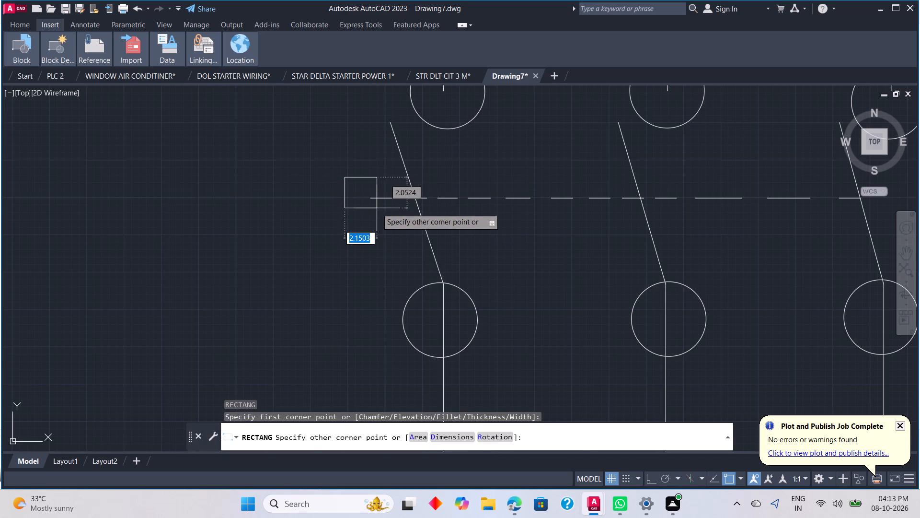
{"action": "left_click", "coordinate": [377, 208]}
{"action": "key", "text": "Escape"}
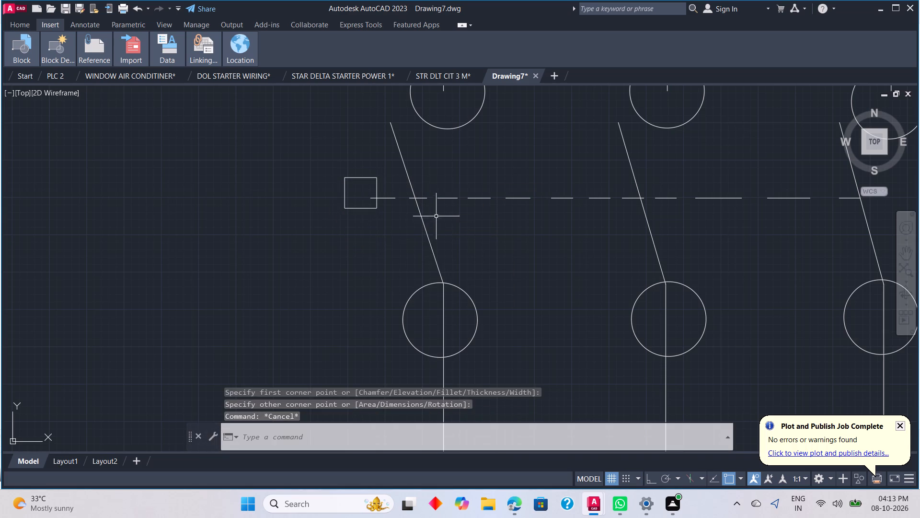
Erase the tiny square at the free end of the second contactor's dashed linkage line.
{"action": "scroll", "coordinate": [554, 235], "scroll_direction": "down", "scroll_amount": 2}
{"action": "scroll", "coordinate": [601, 230], "scroll_direction": "down", "scroll_amount": 2}
{"action": "middle_click_drag", "start_coordinate": [642, 229], "coordinate": [523, 211]}
{"action": "scroll", "coordinate": [530, 208], "scroll_direction": "up", "scroll_amount": 4}
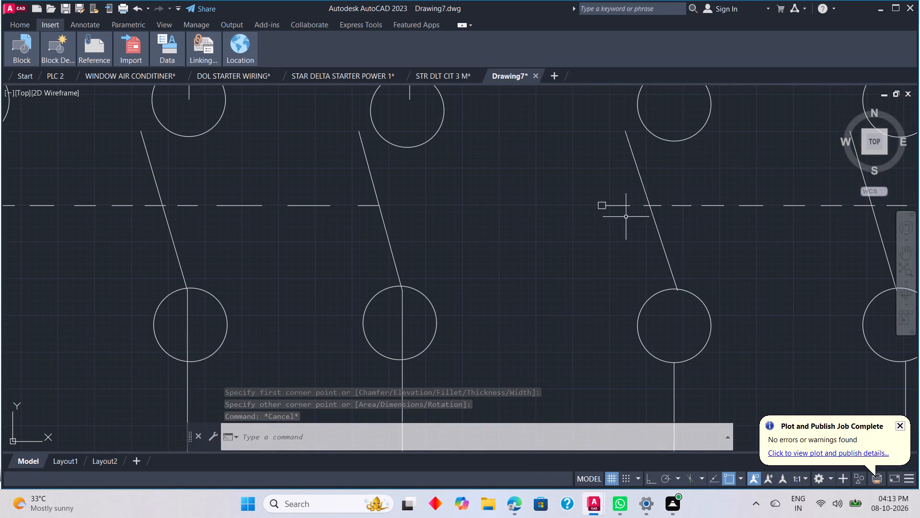
{"action": "left_click", "coordinate": [598, 208]}
{"action": "key", "text": "Delete"}
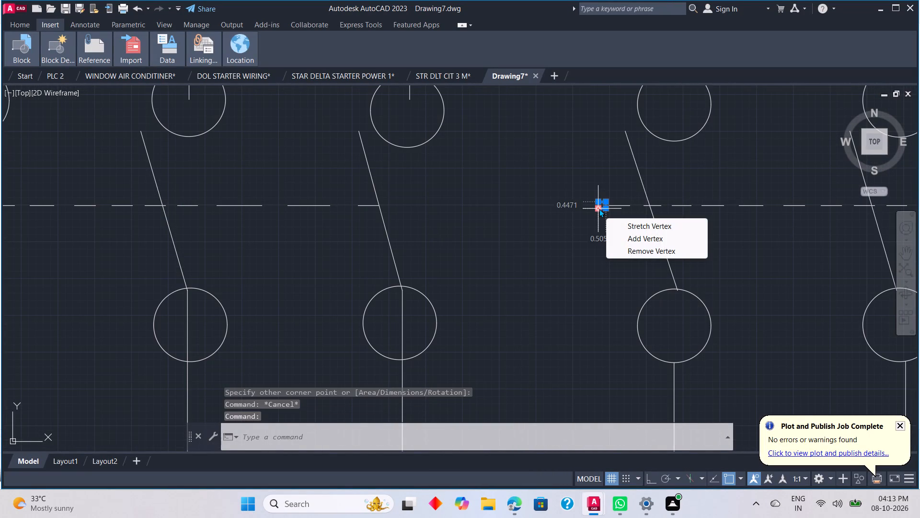
{"action": "key", "text": "Delete"}
Draw a rectangle about 2.4 wide at the free end of the second contactor's dashed linkage line.
{"action": "type", "text": "RE"}
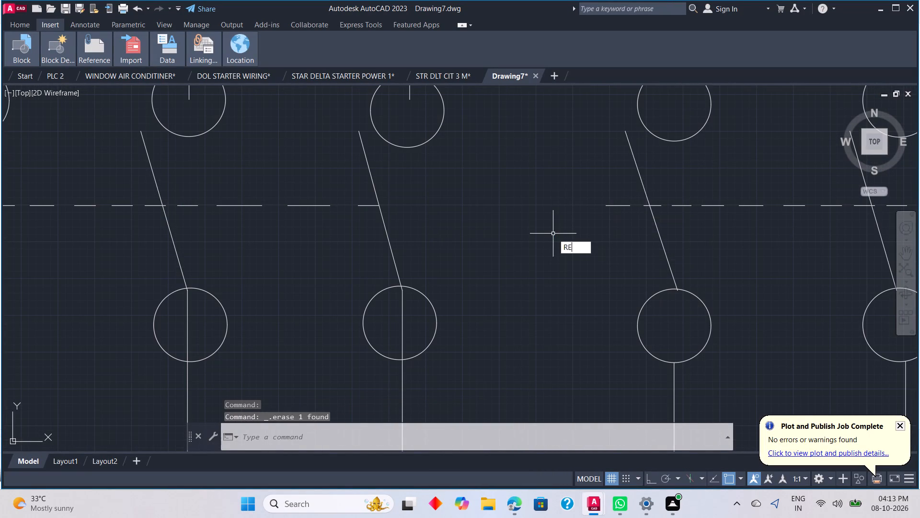
{"action": "type", "text": "C"}
{"action": "key", "text": "space"}
{"action": "left_click", "coordinate": [572, 193]}
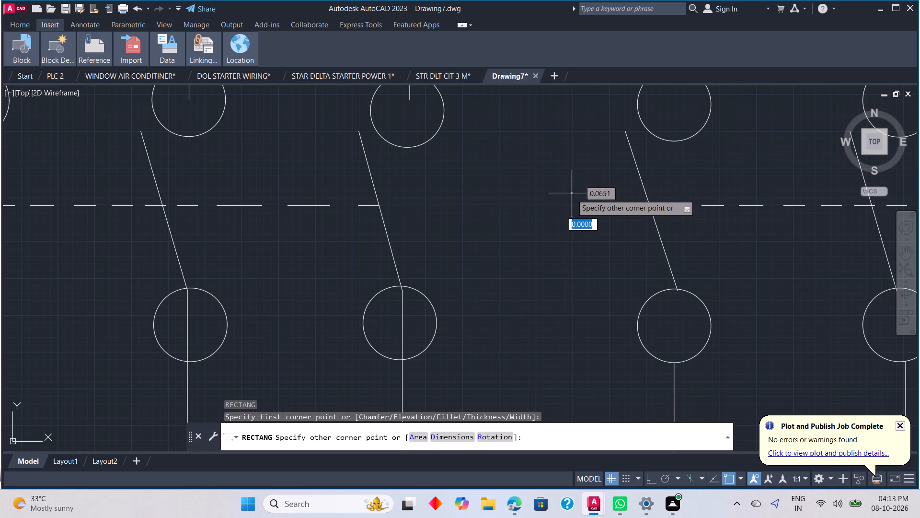
{"action": "left_click", "coordinate": [607, 221]}
Erase the tiny square at the free end of the third contactor's dashed linkage line.
{"action": "scroll", "coordinate": [716, 229], "scroll_direction": "down", "scroll_amount": 2}
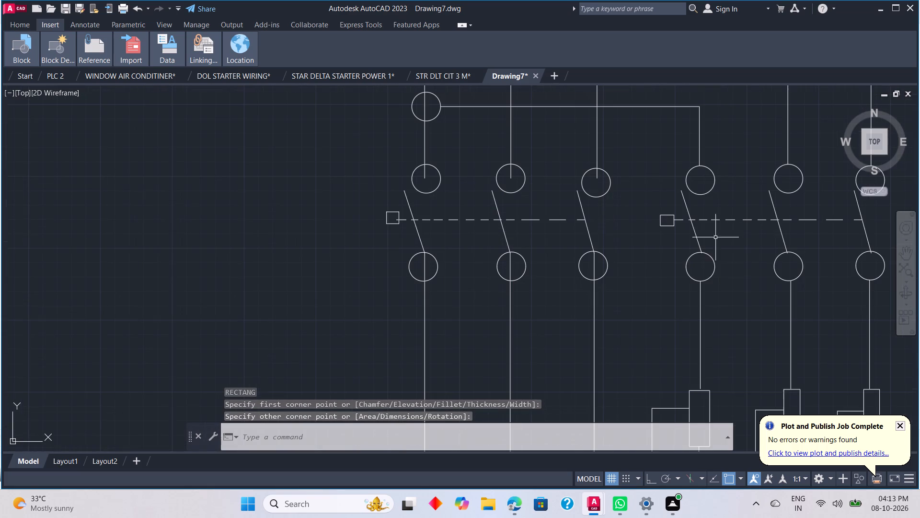
{"action": "middle_click_drag", "start_coordinate": [744, 260], "coordinate": [556, 258]}
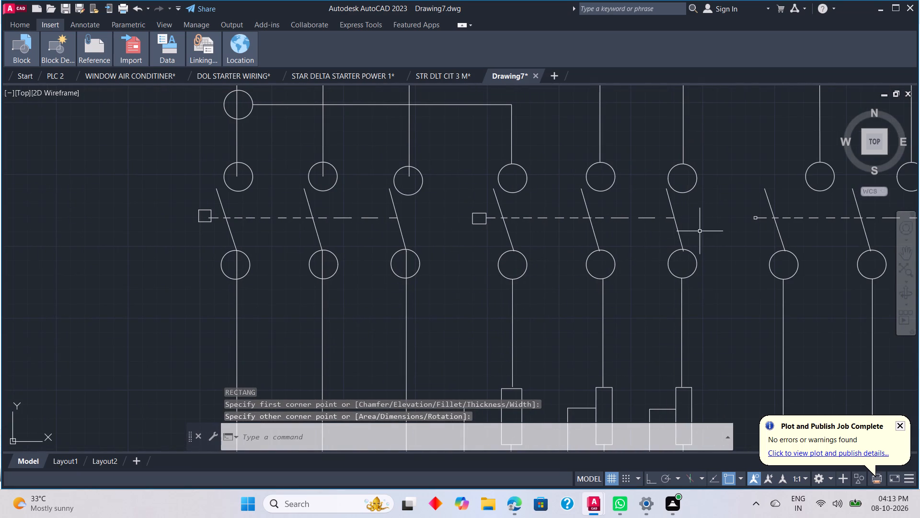
{"action": "middle_click_drag", "start_coordinate": [700, 231], "coordinate": [654, 237]}
{"action": "scroll", "coordinate": [681, 231], "scroll_direction": "up", "scroll_amount": 2}
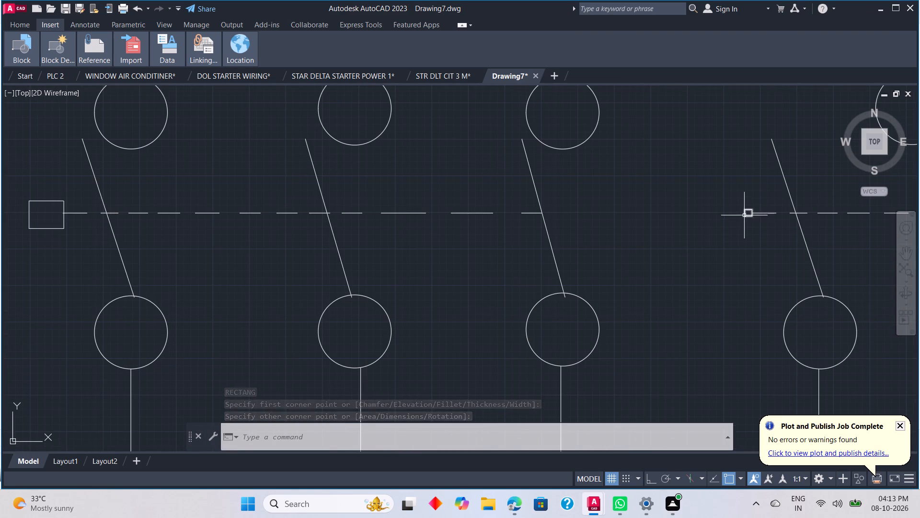
{"action": "left_click", "coordinate": [744, 215]}
{"action": "key", "text": "Delete"}
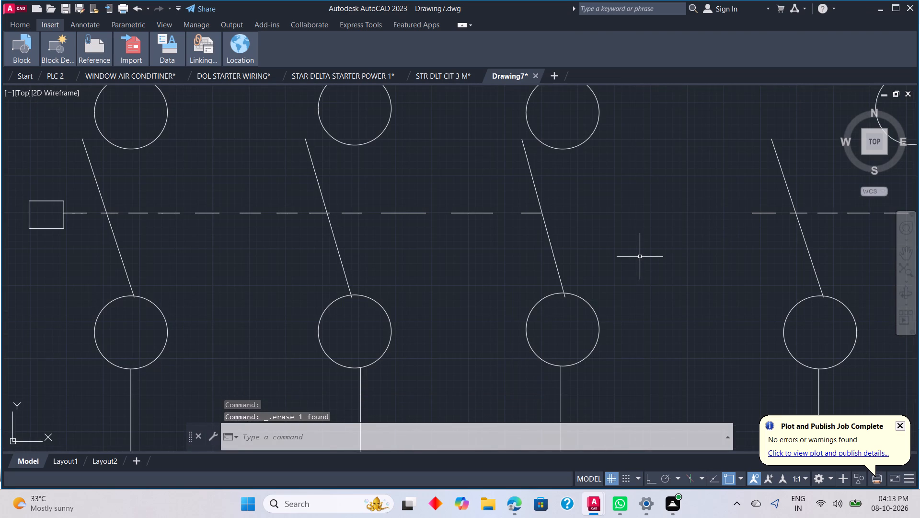
Draw a rectangle about 2.0 by 1.6 at the free end of the third contactor's dashed linkage line.
{"action": "type", "text": "REC"}
{"action": "key", "text": "space"}
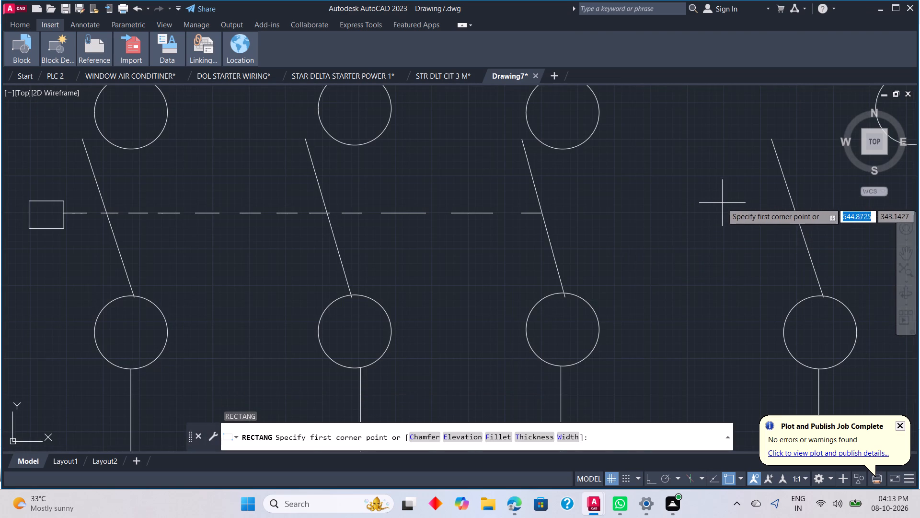
{"action": "left_click", "coordinate": [723, 203]}
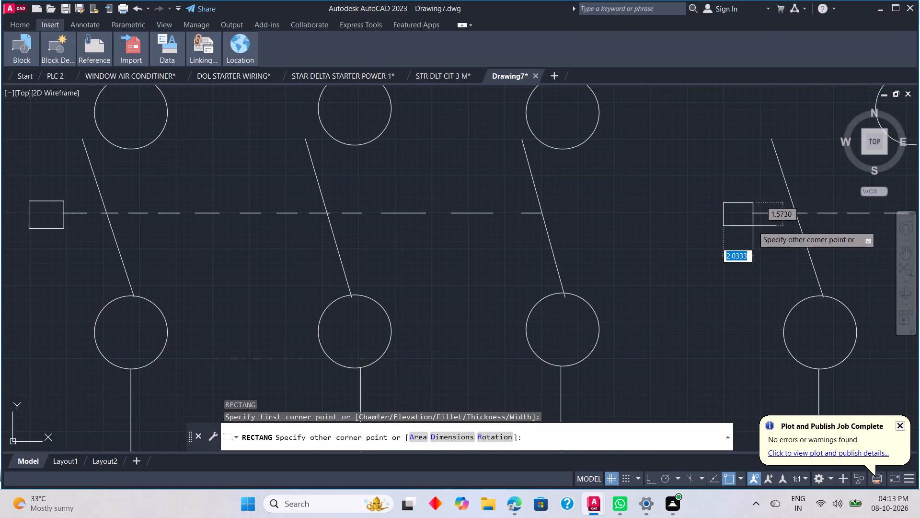
{"action": "left_click", "coordinate": [752, 226]}
Review the whole circuit, comparing the power section with the control line beside it.
{"action": "scroll", "coordinate": [713, 290], "scroll_direction": "down", "scroll_amount": 4}
{"action": "middle_click_drag", "start_coordinate": [711, 330], "coordinate": [724, 276]}
{"action": "middle_click_drag", "start_coordinate": [716, 353], "coordinate": [728, 281]}
{"action": "scroll", "coordinate": [729, 281], "scroll_direction": "down", "scroll_amount": 1}
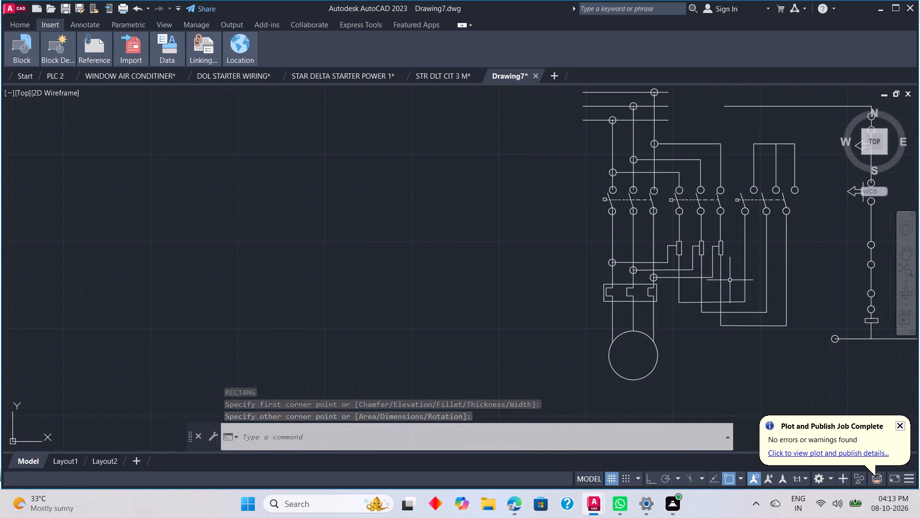
{"action": "middle_click_drag", "start_coordinate": [828, 258], "coordinate": [715, 265]}
{"action": "middle_click_drag", "start_coordinate": [787, 245], "coordinate": [682, 245]}
{"action": "middle_click_drag", "start_coordinate": [708, 235], "coordinate": [626, 240]}
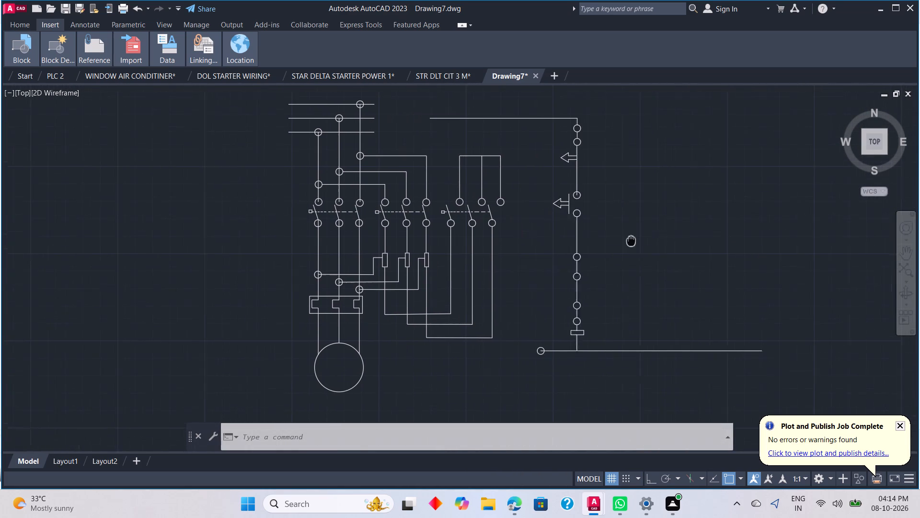
{"action": "middle_click_drag", "start_coordinate": [626, 240], "coordinate": [612, 244]}
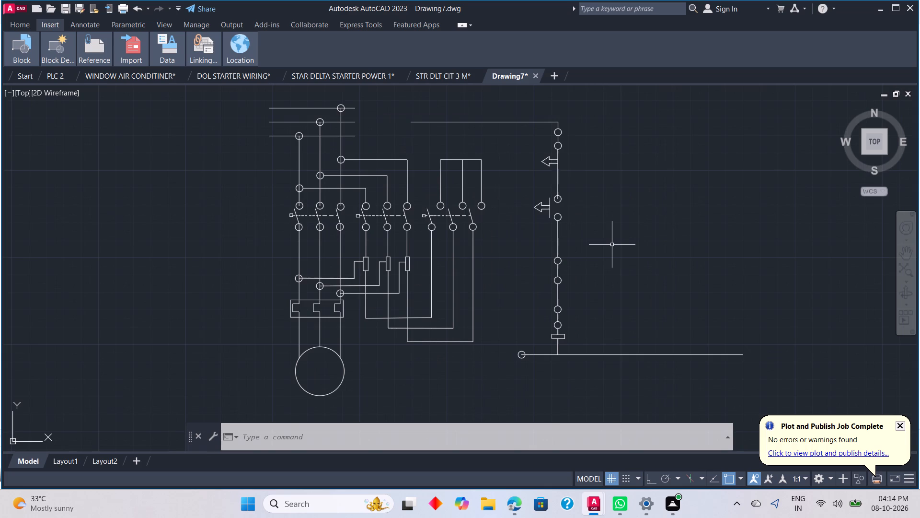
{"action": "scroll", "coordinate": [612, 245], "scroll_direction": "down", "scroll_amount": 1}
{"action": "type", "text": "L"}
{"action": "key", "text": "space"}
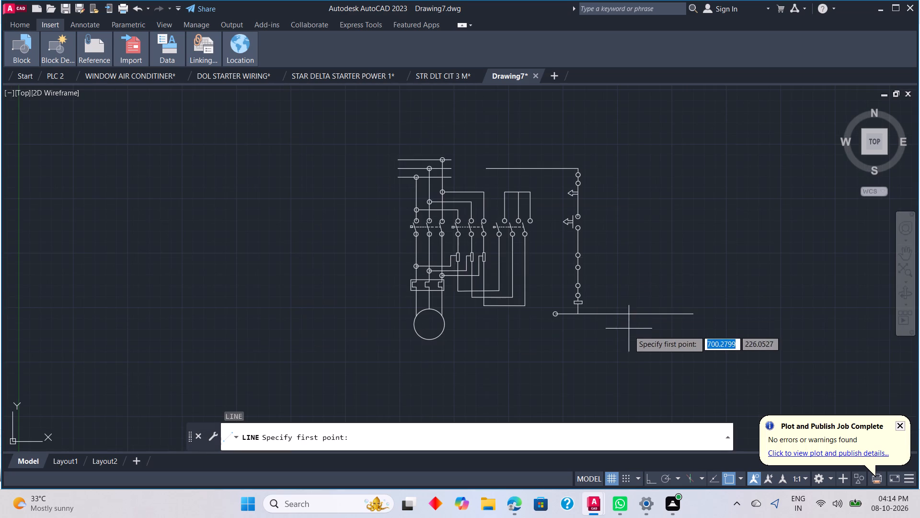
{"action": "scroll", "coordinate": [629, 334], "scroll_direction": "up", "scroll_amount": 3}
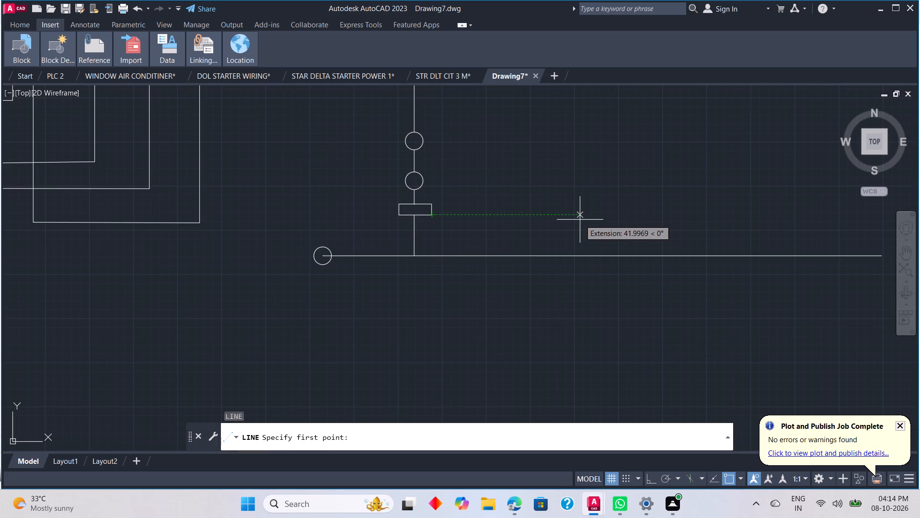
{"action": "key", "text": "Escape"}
Regenerate the drawing display.
{"action": "type", "text": "RE"}
{"action": "key", "text": "space"}
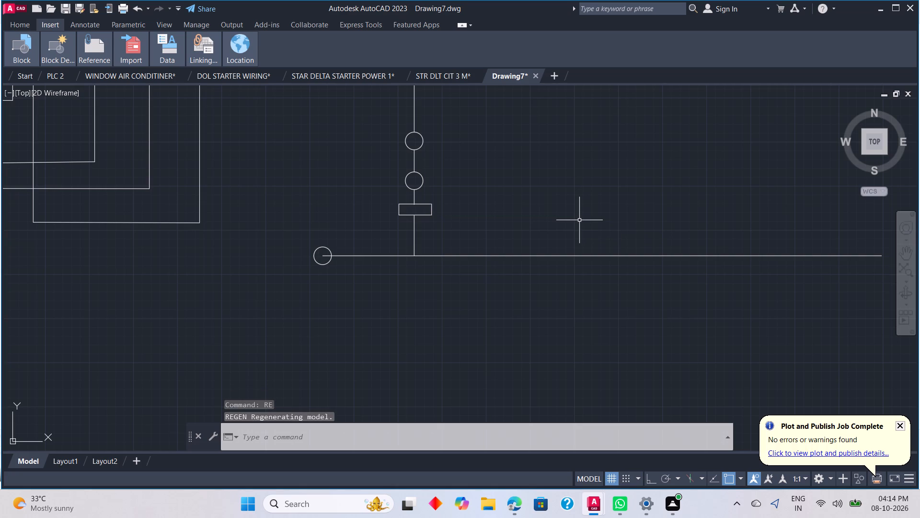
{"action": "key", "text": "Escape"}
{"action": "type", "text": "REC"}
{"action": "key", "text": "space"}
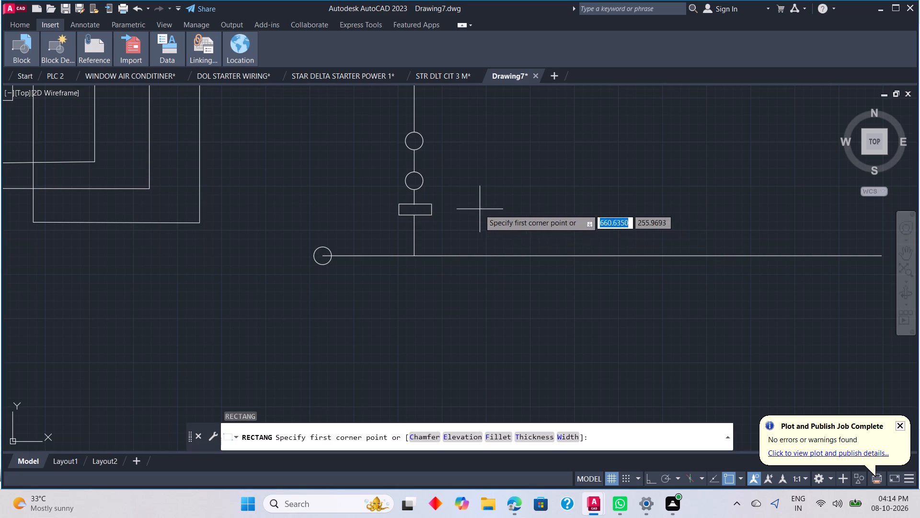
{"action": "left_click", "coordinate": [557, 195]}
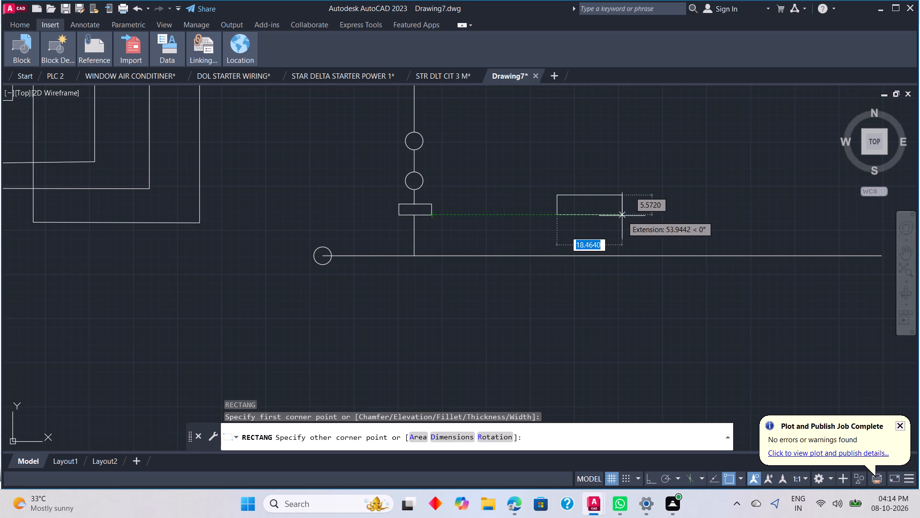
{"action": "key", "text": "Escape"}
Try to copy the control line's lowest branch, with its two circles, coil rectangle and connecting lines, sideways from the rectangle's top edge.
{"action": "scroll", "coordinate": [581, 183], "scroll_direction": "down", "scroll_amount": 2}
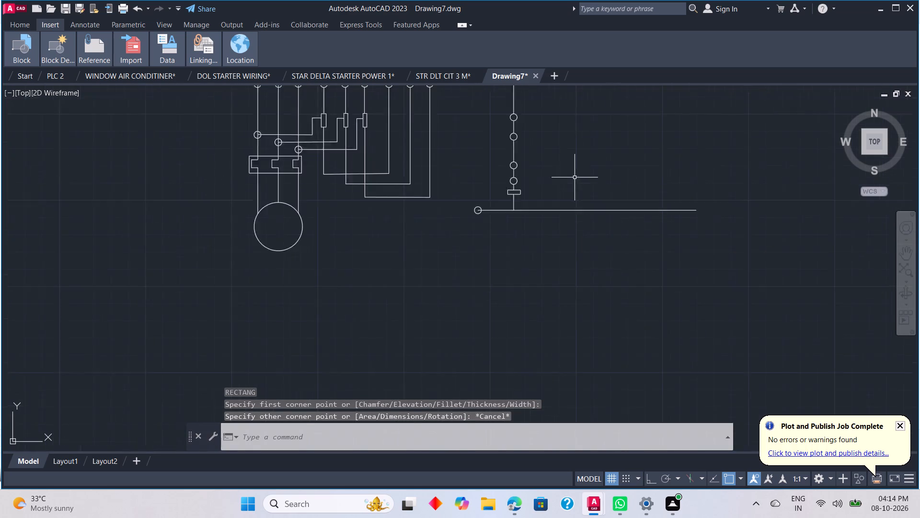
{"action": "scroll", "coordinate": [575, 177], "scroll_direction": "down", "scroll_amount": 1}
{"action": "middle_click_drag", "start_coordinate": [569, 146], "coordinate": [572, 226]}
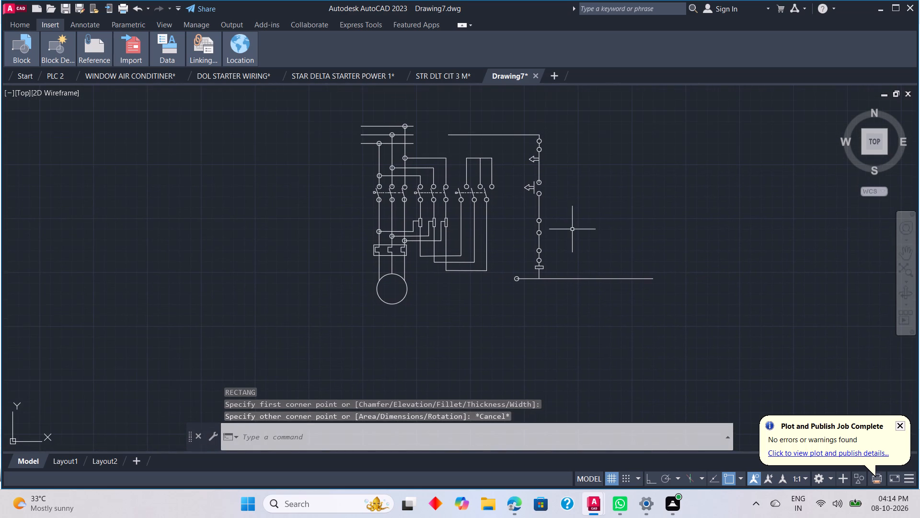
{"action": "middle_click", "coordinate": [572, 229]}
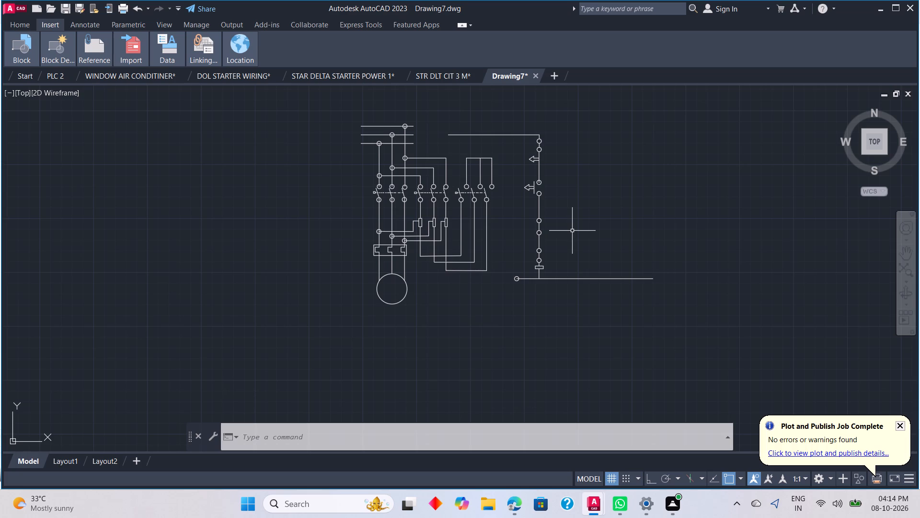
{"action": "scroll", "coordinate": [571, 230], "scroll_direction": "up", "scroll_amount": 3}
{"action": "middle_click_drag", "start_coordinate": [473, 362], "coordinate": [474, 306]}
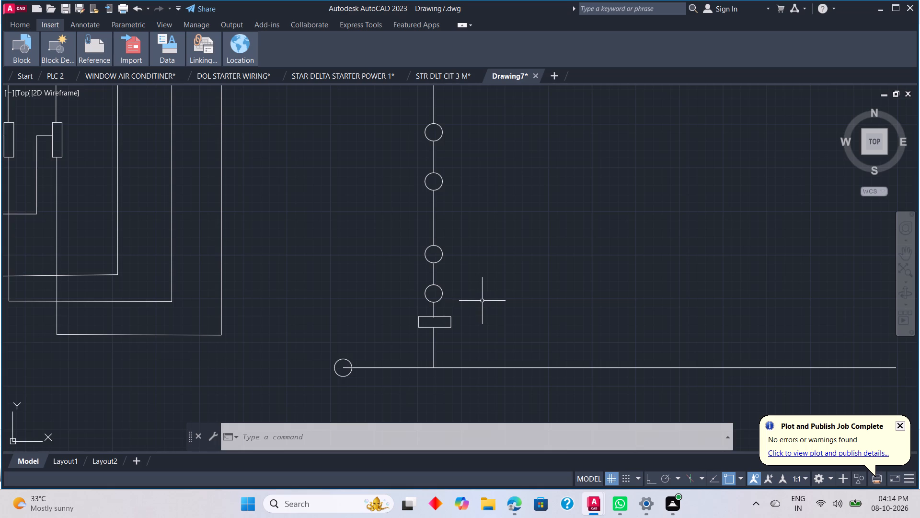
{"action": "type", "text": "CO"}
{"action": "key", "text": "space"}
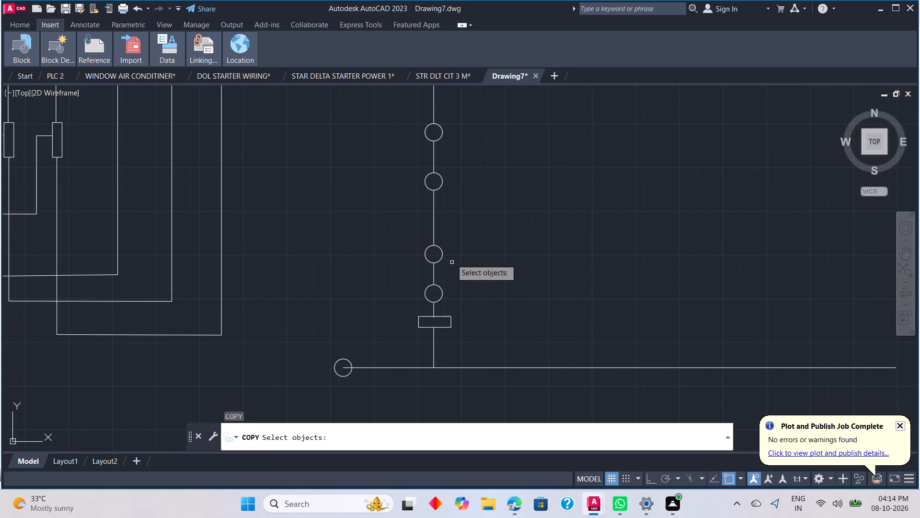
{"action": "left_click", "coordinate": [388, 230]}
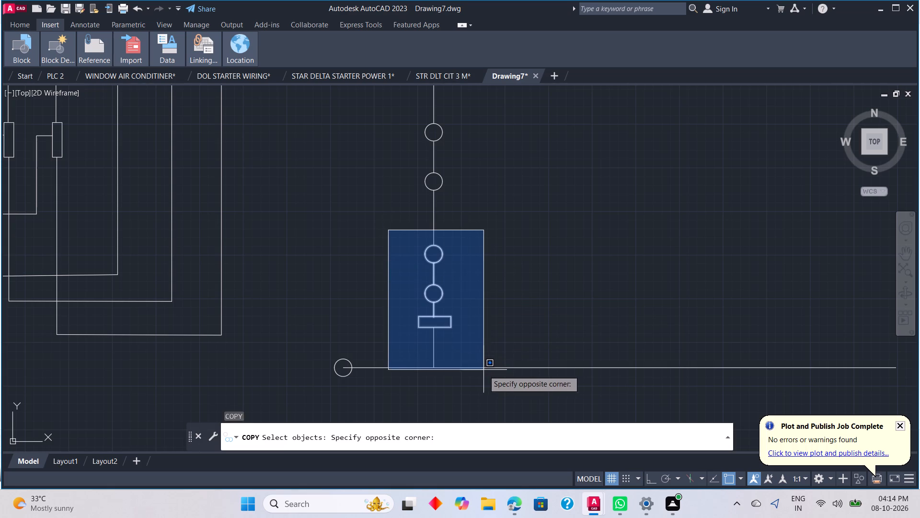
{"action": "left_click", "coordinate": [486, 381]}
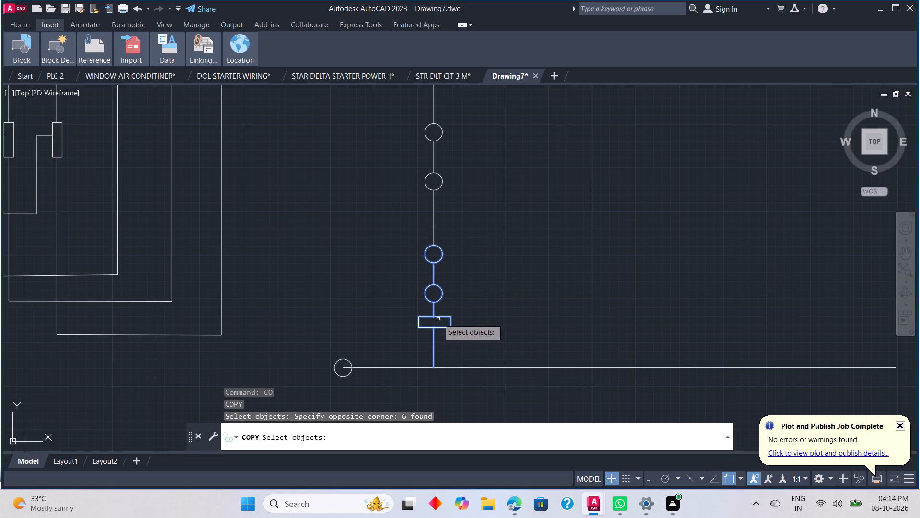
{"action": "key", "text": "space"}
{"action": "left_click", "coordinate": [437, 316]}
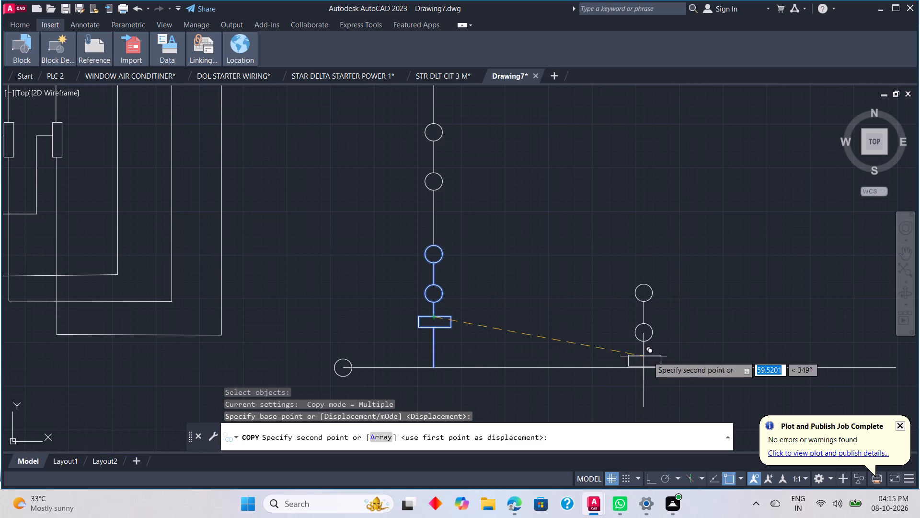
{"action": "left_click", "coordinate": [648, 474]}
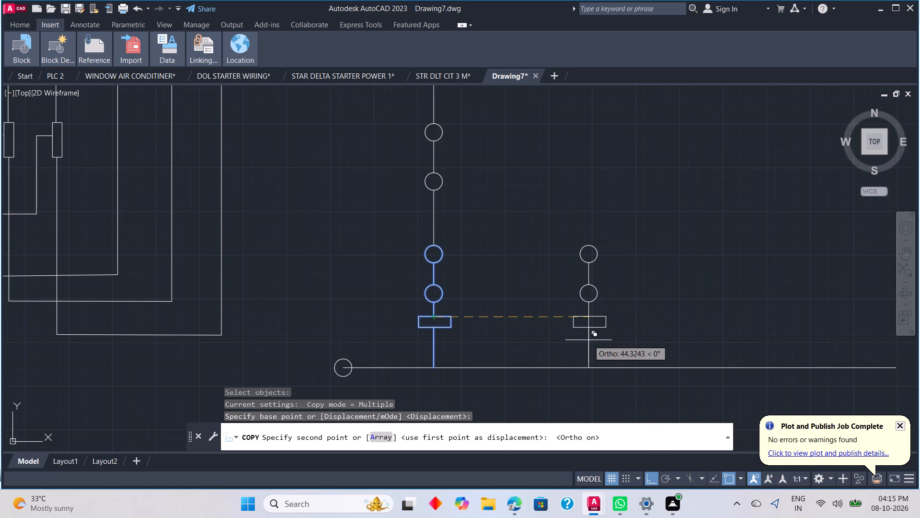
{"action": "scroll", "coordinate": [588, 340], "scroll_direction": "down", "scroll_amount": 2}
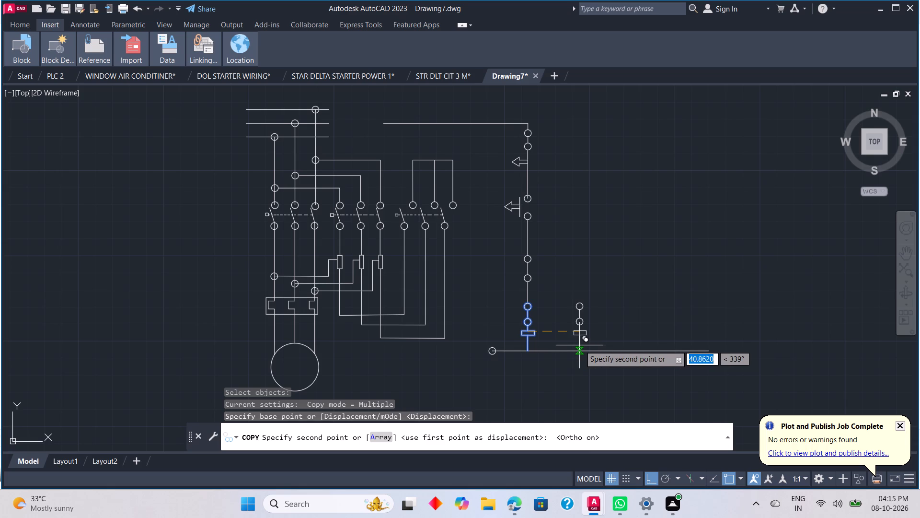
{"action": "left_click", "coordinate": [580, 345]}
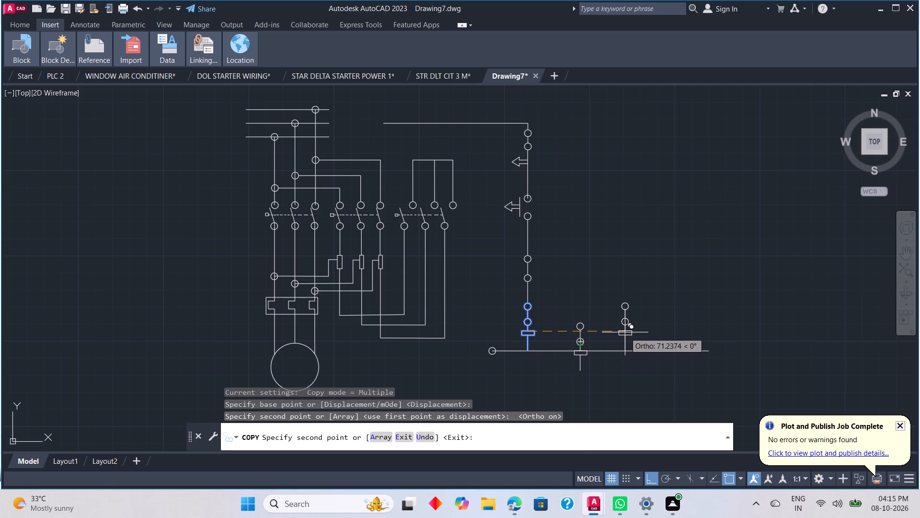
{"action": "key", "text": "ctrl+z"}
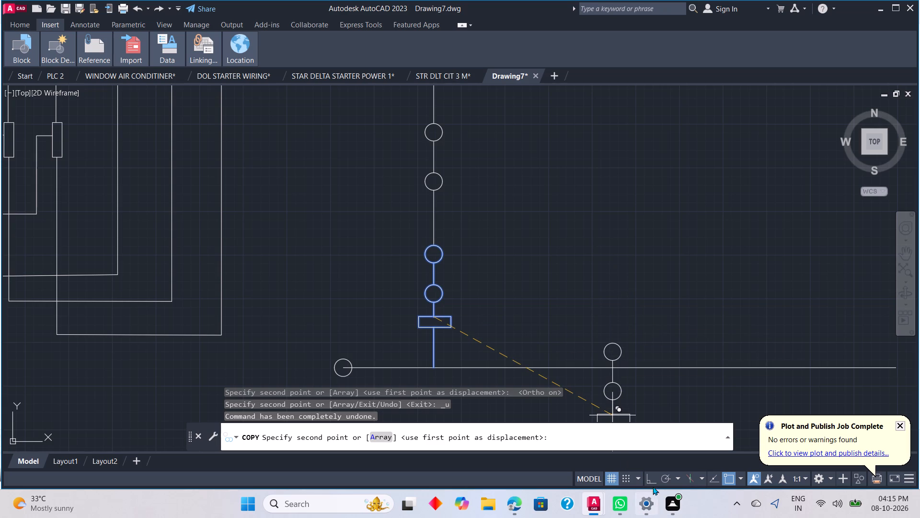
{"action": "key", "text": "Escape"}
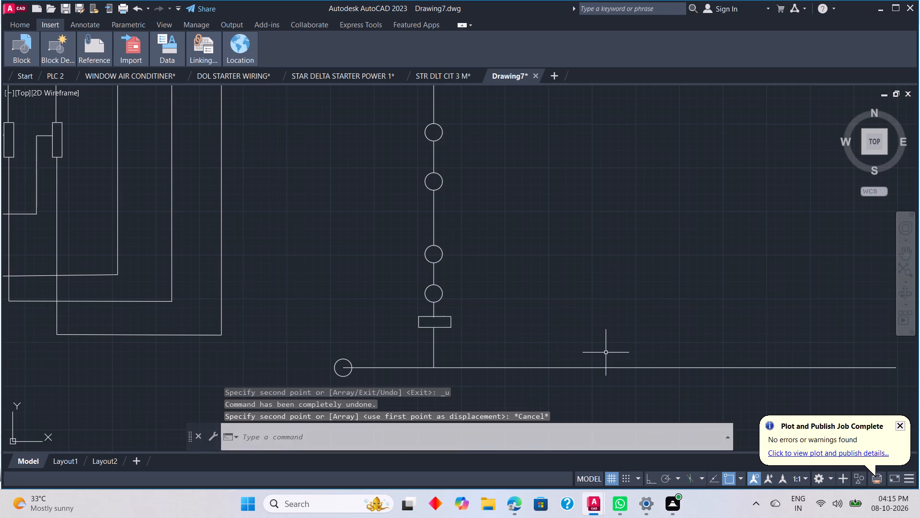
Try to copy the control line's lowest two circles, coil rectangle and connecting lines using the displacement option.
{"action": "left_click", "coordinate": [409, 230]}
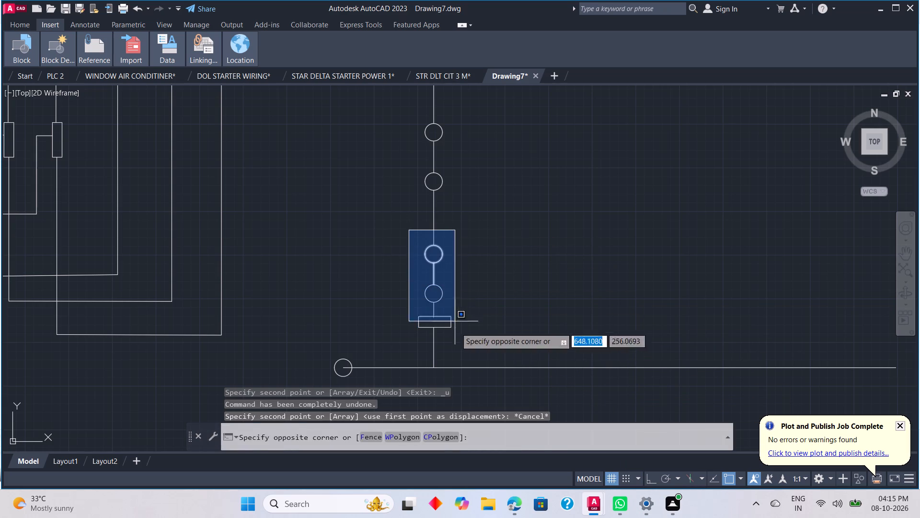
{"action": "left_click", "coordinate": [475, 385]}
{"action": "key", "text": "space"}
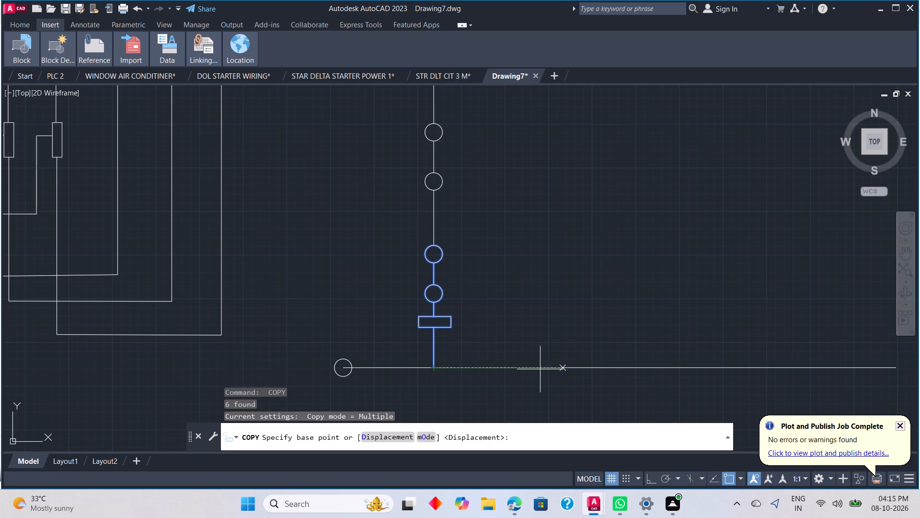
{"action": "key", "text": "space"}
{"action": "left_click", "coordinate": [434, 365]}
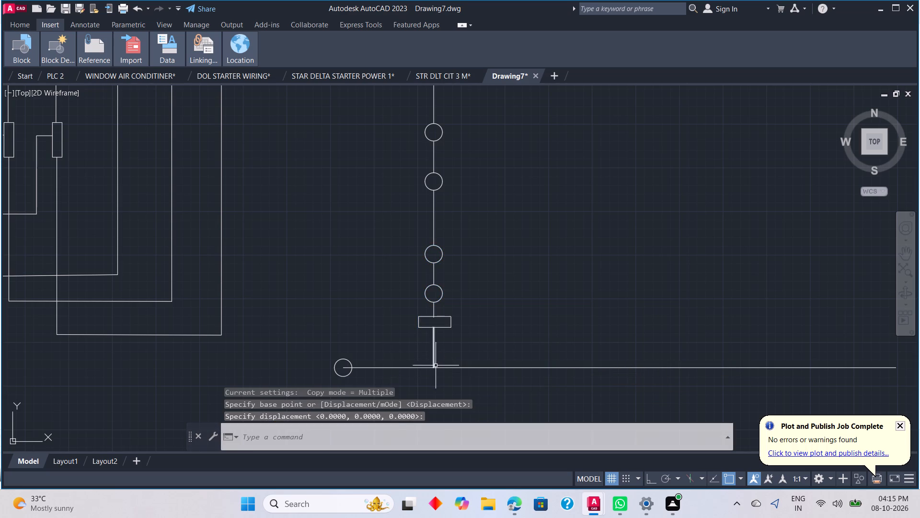
Copy the lowest two-circle coil branch from its bottom end to three spots along the bottom line with ortho on, the farthest about 69 units away.
{"action": "key", "text": "space"}
{"action": "left_click", "coordinate": [400, 239]}
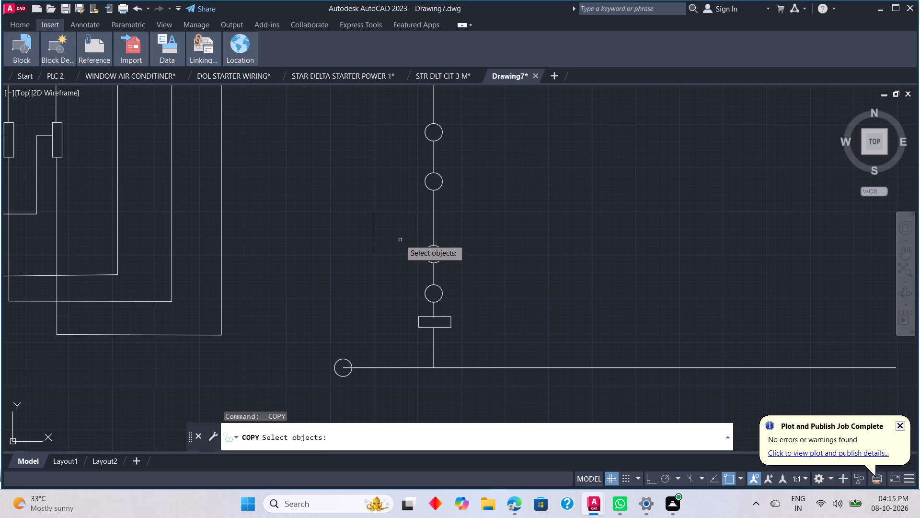
{"action": "left_click", "coordinate": [465, 374]}
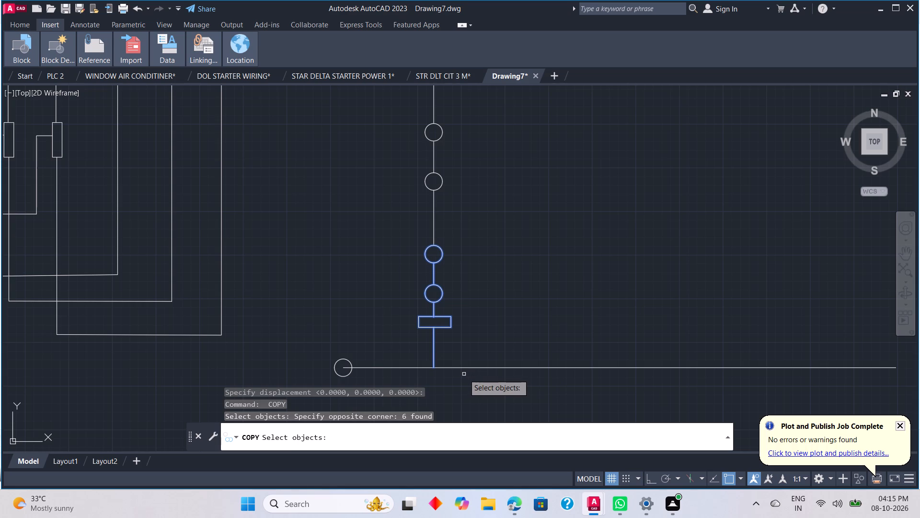
{"action": "right_click", "coordinate": [464, 374]}
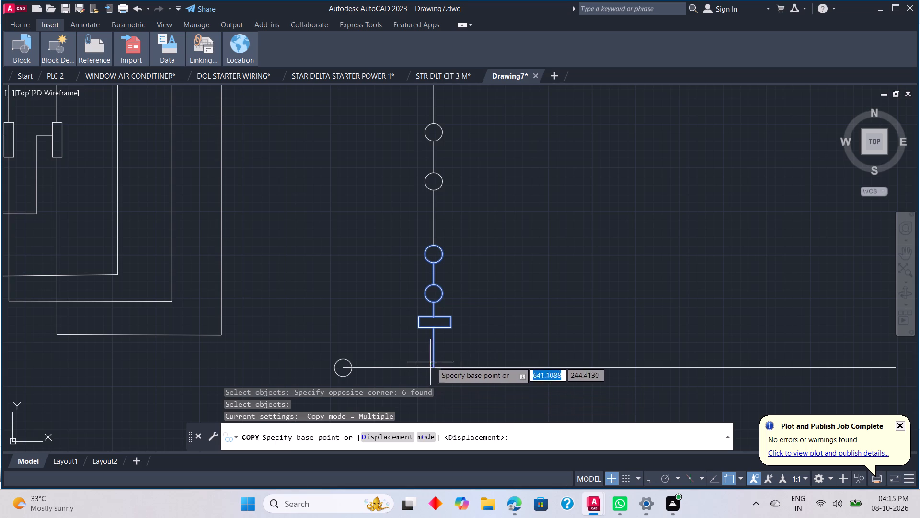
{"action": "left_click", "coordinate": [432, 364]}
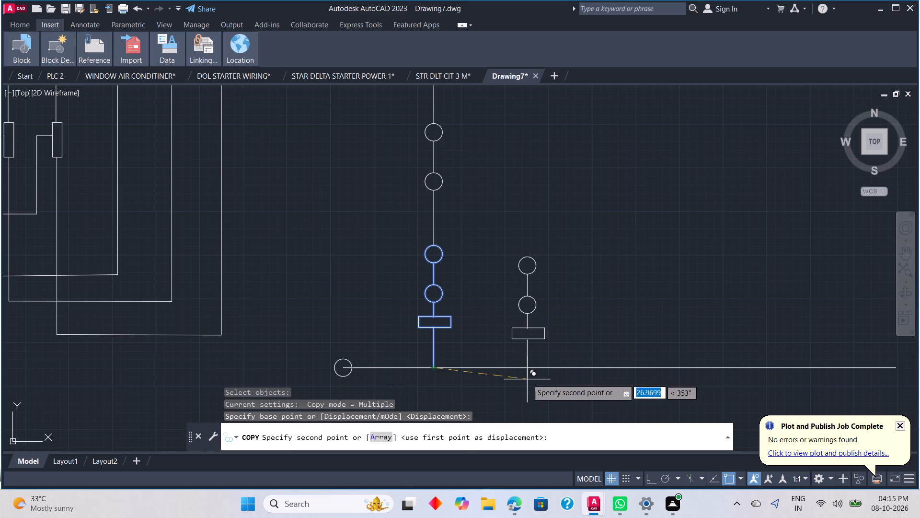
{"action": "scroll", "coordinate": [594, 353], "scroll_direction": "down", "scroll_amount": 4}
{"action": "scroll", "coordinate": [603, 348], "scroll_direction": "up", "scroll_amount": 2}
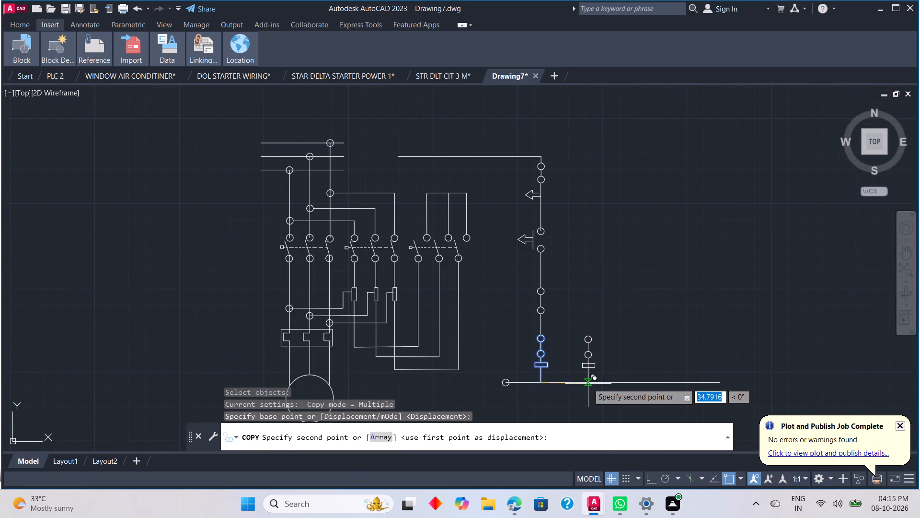
{"action": "left_click", "coordinate": [647, 470]}
{"action": "left_click_drag", "start_coordinate": [649, 471], "coordinate": [649, 477]}
{"action": "left_click", "coordinate": [649, 477]}
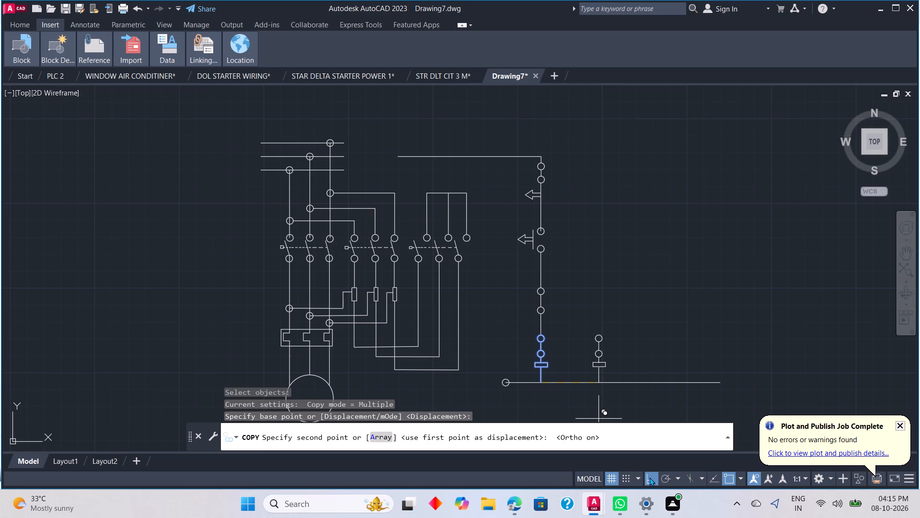
{"action": "left_click", "coordinate": [581, 385]}
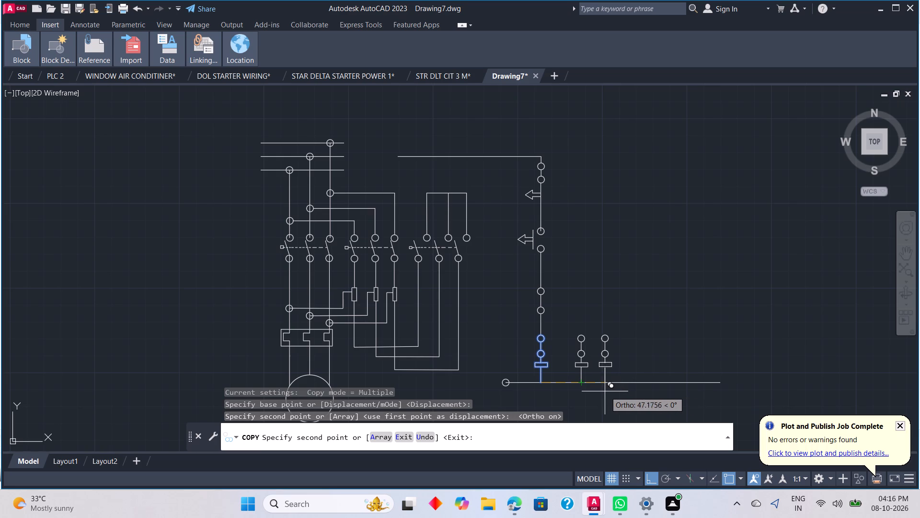
{"action": "left_click", "coordinate": [608, 390]}
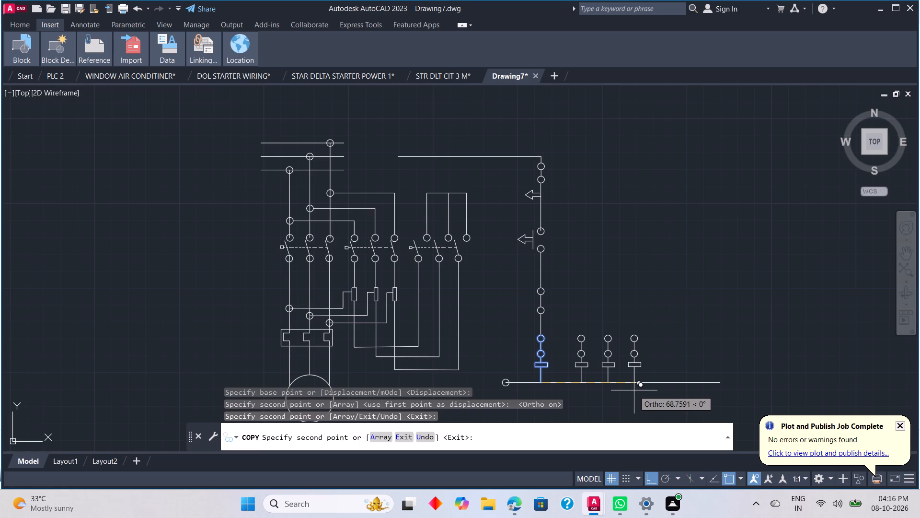
{"action": "left_click", "coordinate": [634, 390]}
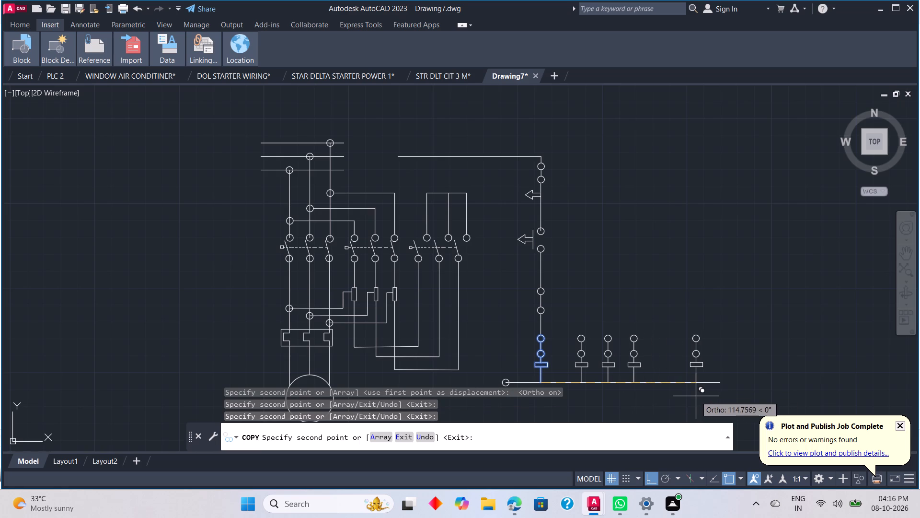
{"action": "scroll", "coordinate": [695, 396], "scroll_direction": "down", "scroll_amount": 2}
{"action": "scroll", "coordinate": [690, 395], "scroll_direction": "up", "scroll_amount": 2}
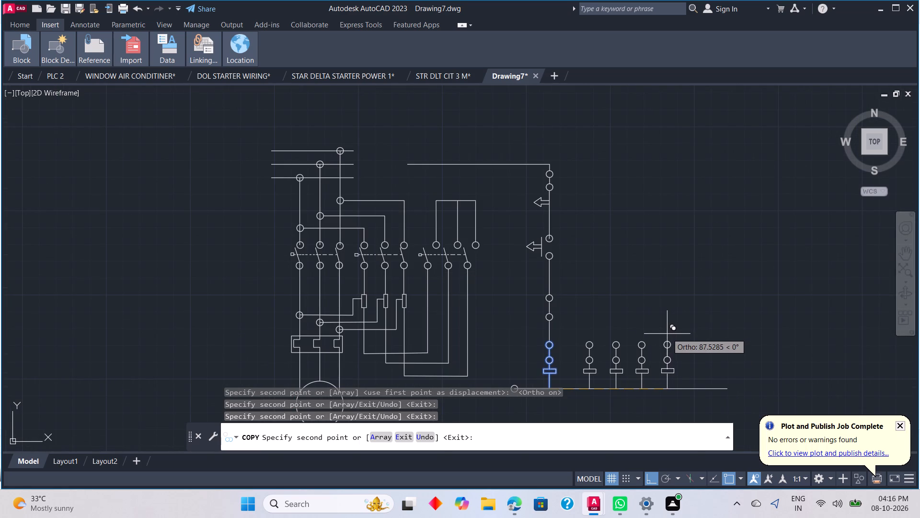
{"action": "key", "text": "Escape"}
Draw a line from the control line, below its fourth-lowest circle, going about 14.6 units sideways and about 7.2 units up.
{"action": "scroll", "coordinate": [673, 351], "scroll_direction": "up", "scroll_amount": 1}
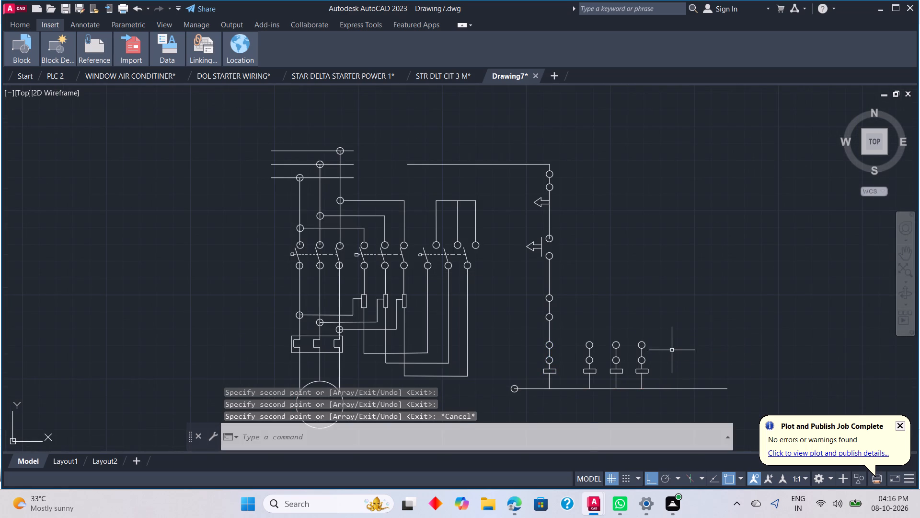
{"action": "scroll", "coordinate": [673, 350], "scroll_direction": "up", "scroll_amount": 1}
{"action": "scroll", "coordinate": [667, 340], "scroll_direction": "down", "scroll_amount": 1}
{"action": "middle_click", "coordinate": [667, 340]}
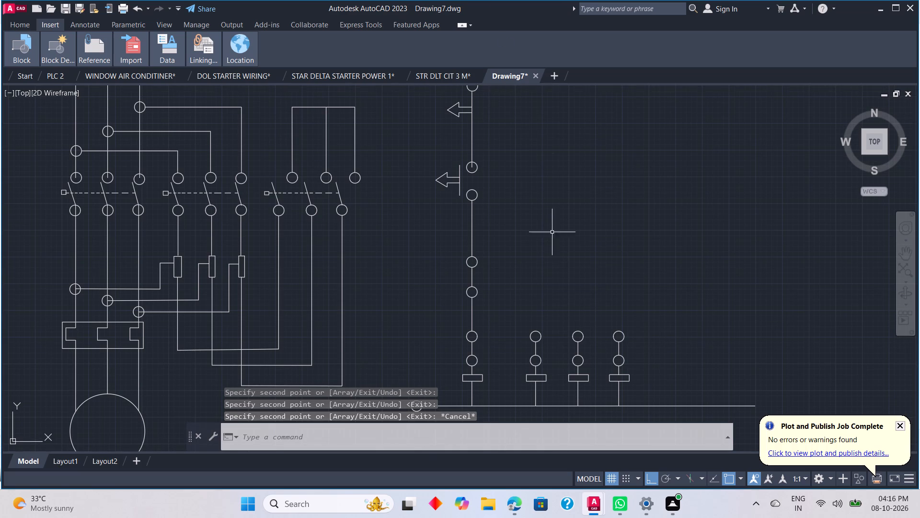
{"action": "scroll", "coordinate": [567, 285], "scroll_direction": "down", "scroll_amount": 1}
{"action": "middle_click", "coordinate": [636, 326]}
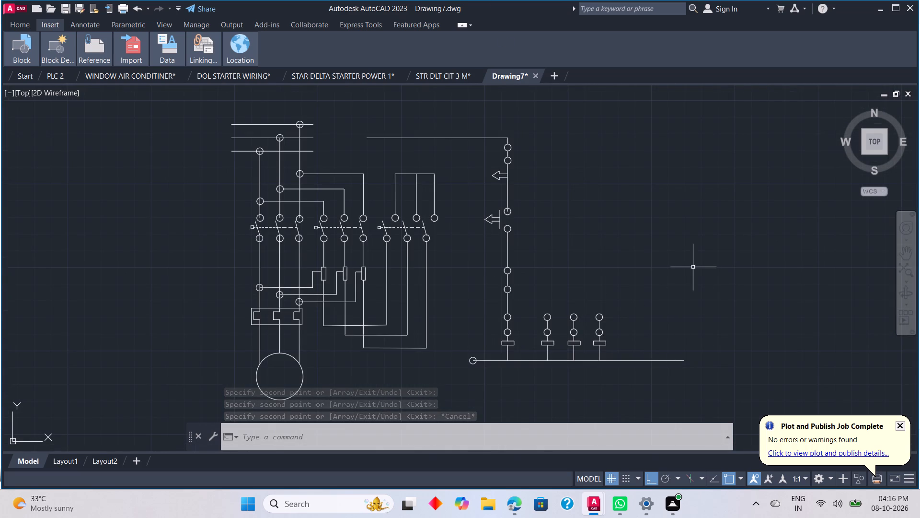
{"action": "middle_click_drag", "start_coordinate": [617, 345], "coordinate": [649, 176]}
{"action": "middle_click_drag", "start_coordinate": [649, 159], "coordinate": [651, 179]}
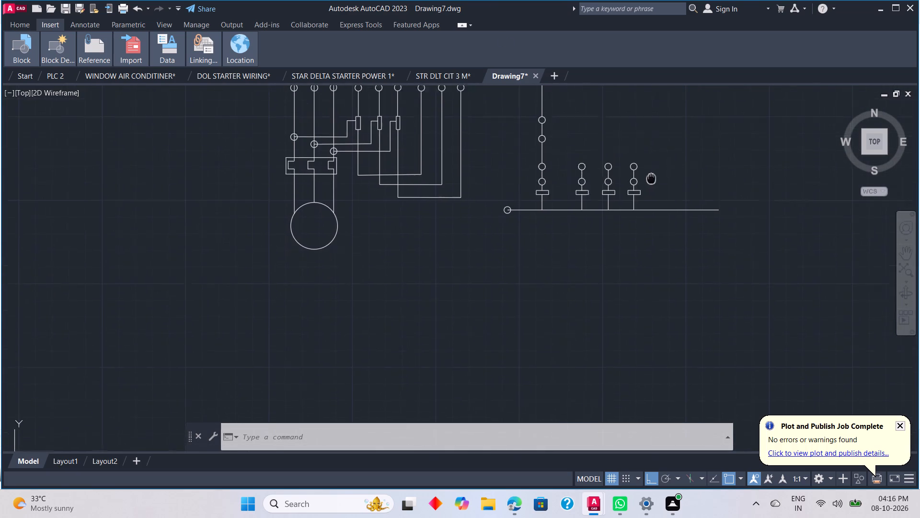
{"action": "middle_click_drag", "start_coordinate": [651, 179], "coordinate": [640, 293]}
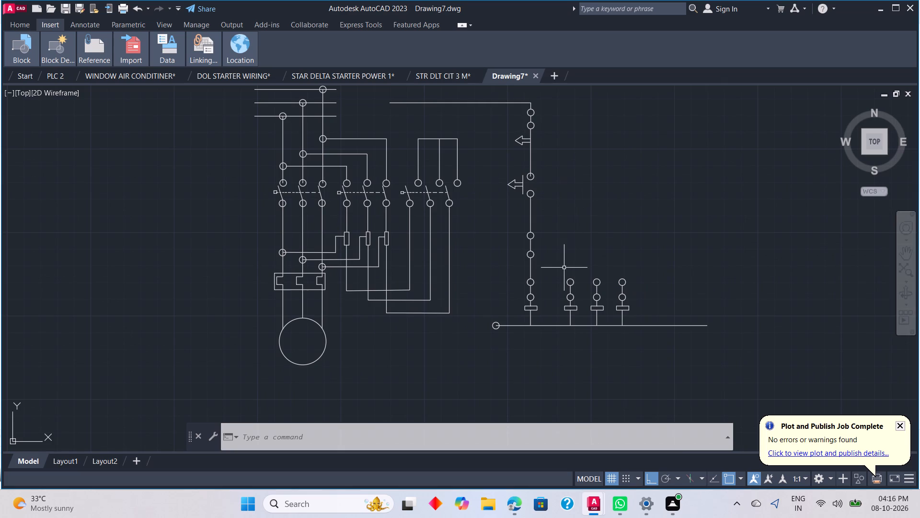
{"action": "type", "text": "L"}
{"action": "key", "text": "space"}
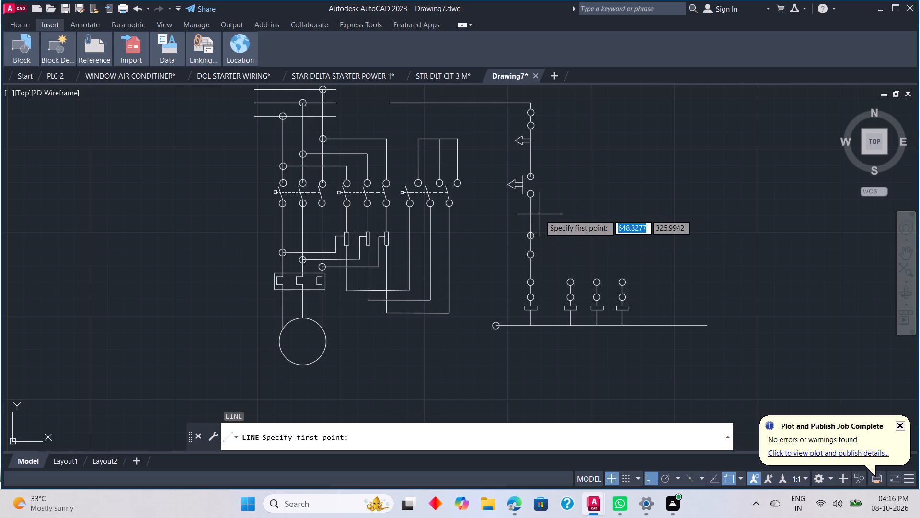
{"action": "left_click", "coordinate": [533, 269]}
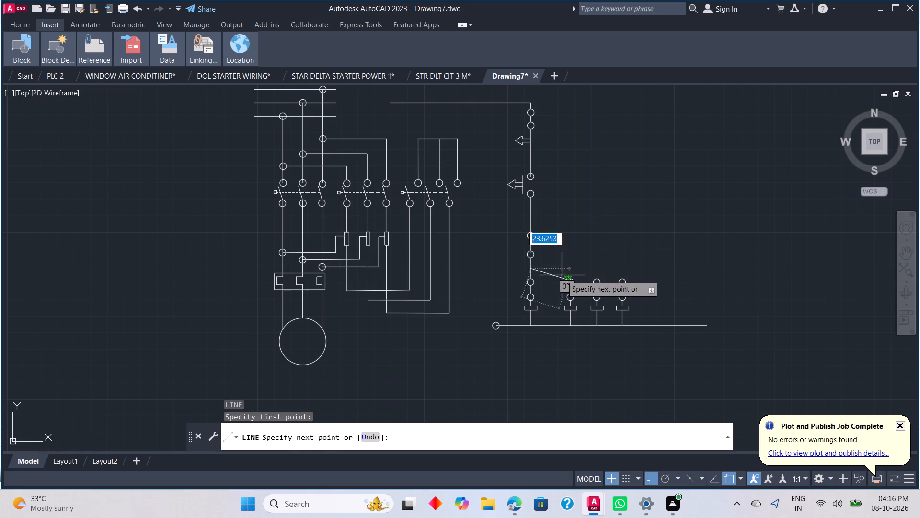
{"action": "left_click", "coordinate": [550, 273]}
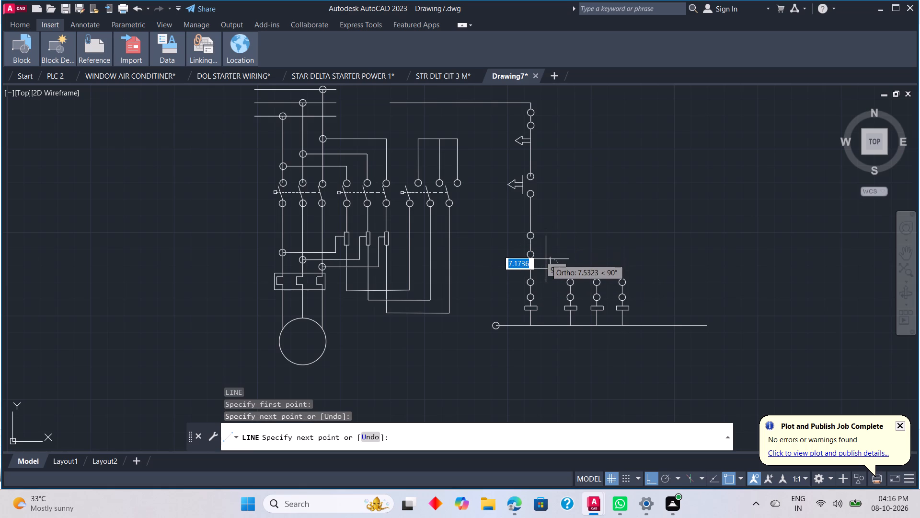
{"action": "left_click", "coordinate": [546, 259]}
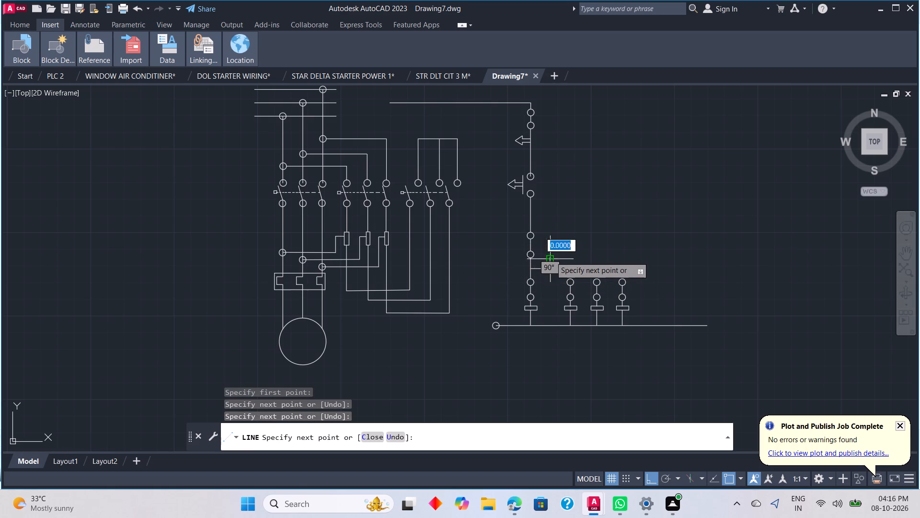
{"action": "key", "text": "Escape"}
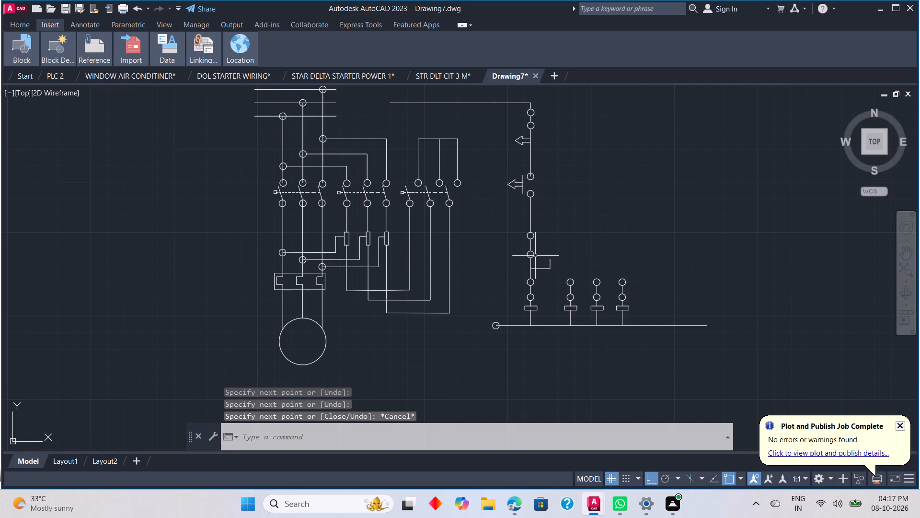
Copy the control line circle just above the new side line from its centre horizontally about 14.6 units, over the line's free end.
{"action": "left_click", "coordinate": [535, 256]}
{"action": "right_click", "coordinate": [537, 255]}
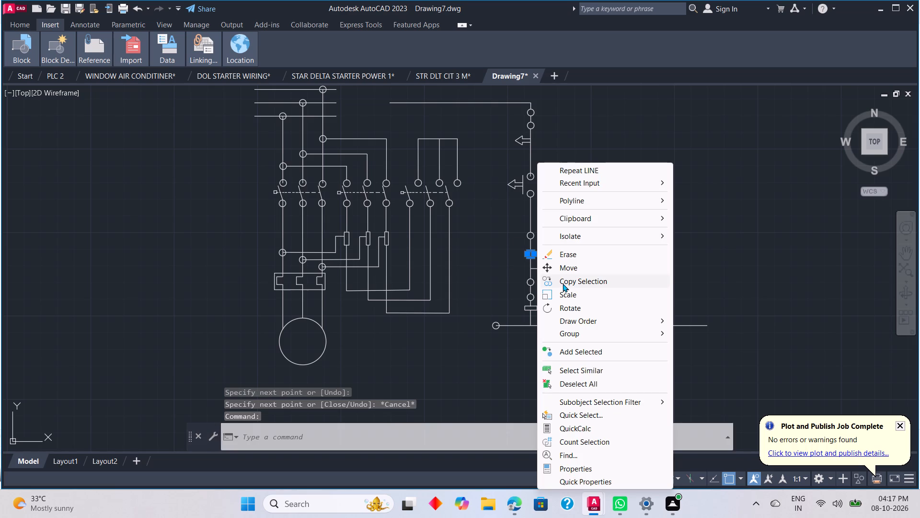
{"action": "left_click", "coordinate": [566, 278]}
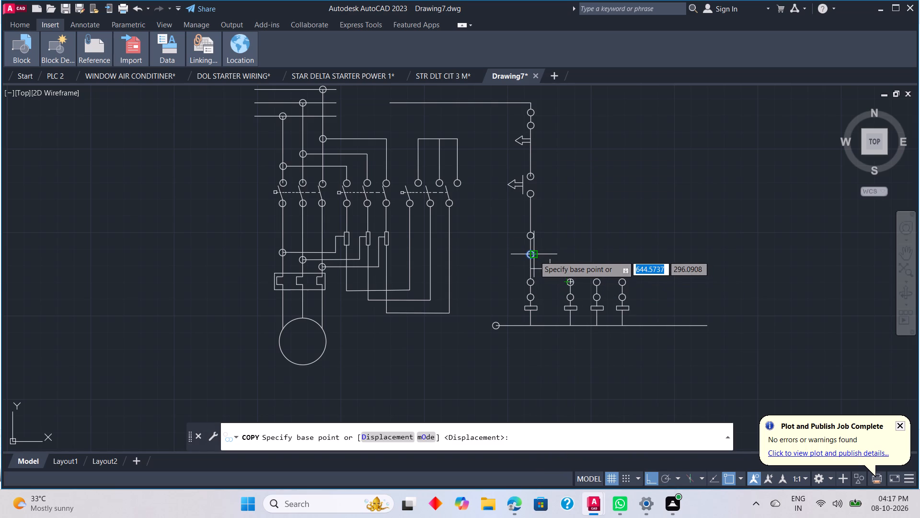
{"action": "scroll", "coordinate": [534, 256], "scroll_direction": "up", "scroll_amount": 4}
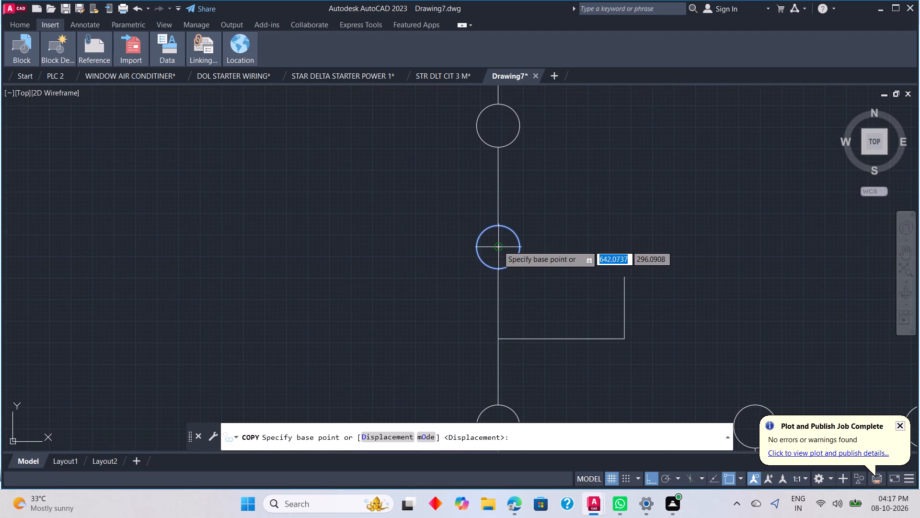
{"action": "left_click", "coordinate": [498, 246]}
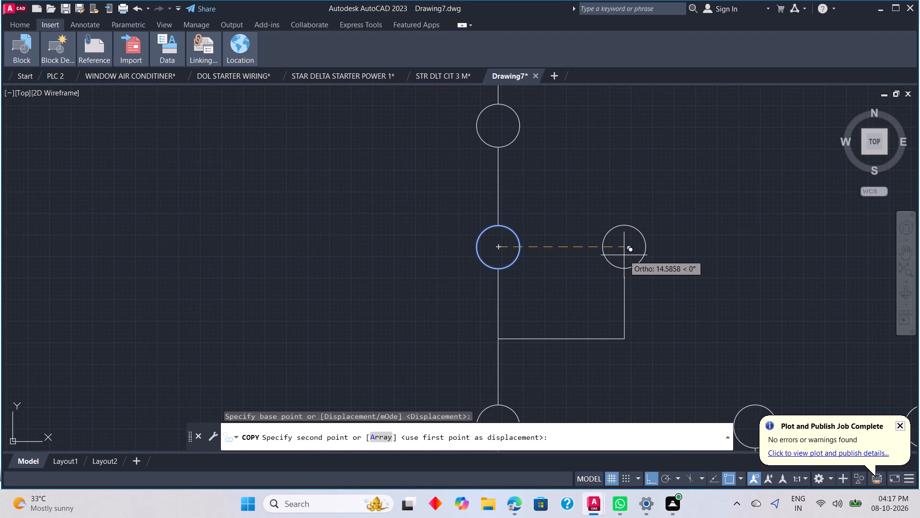
{"action": "left_click", "coordinate": [623, 255]}
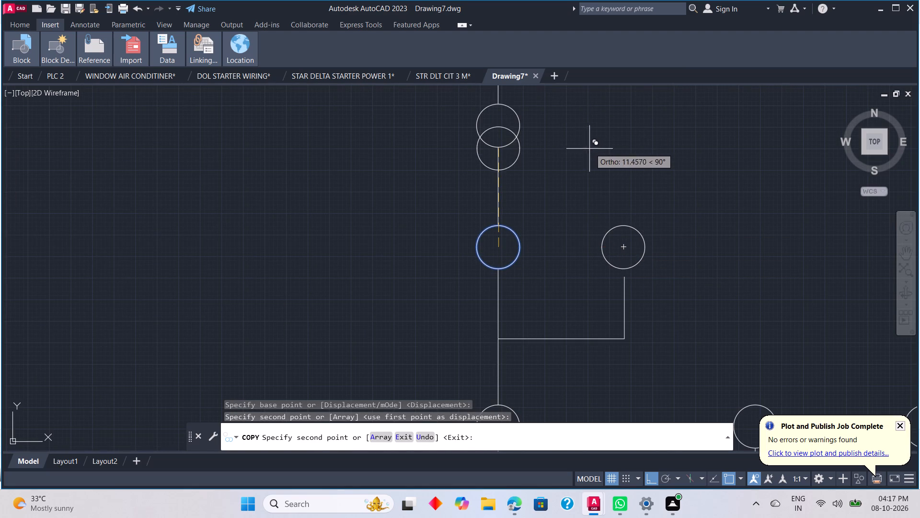
{"action": "key", "text": "Escape"}
Copy the next circle up on the control line from its centre horizontally, aligned above the side line's vertical segment.
{"action": "left_click", "coordinate": [519, 131]}
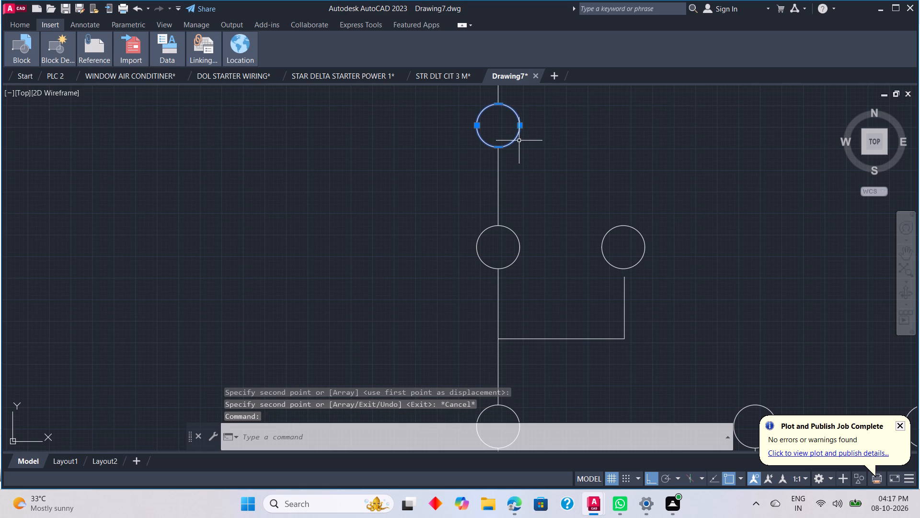
{"action": "key", "text": "space"}
{"action": "left_click", "coordinate": [497, 128]}
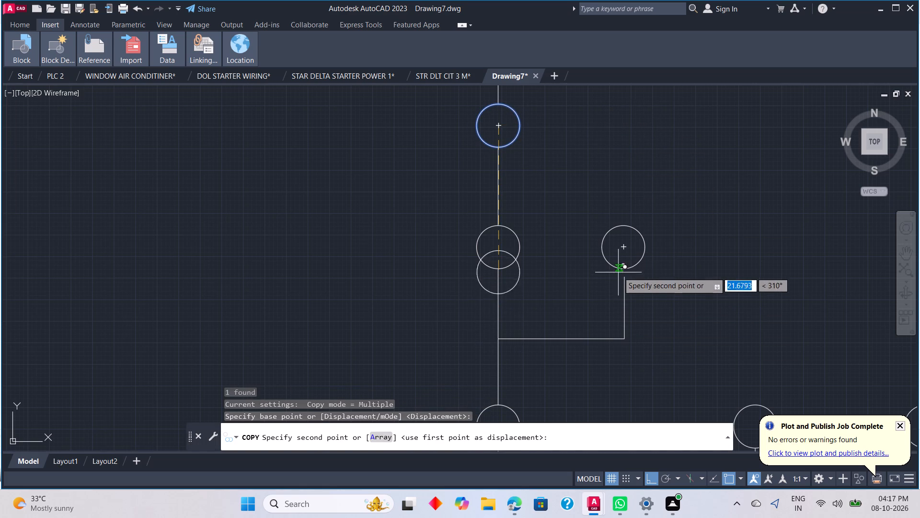
{"action": "left_click", "coordinate": [620, 177]}
{"action": "key", "text": "Escape"}
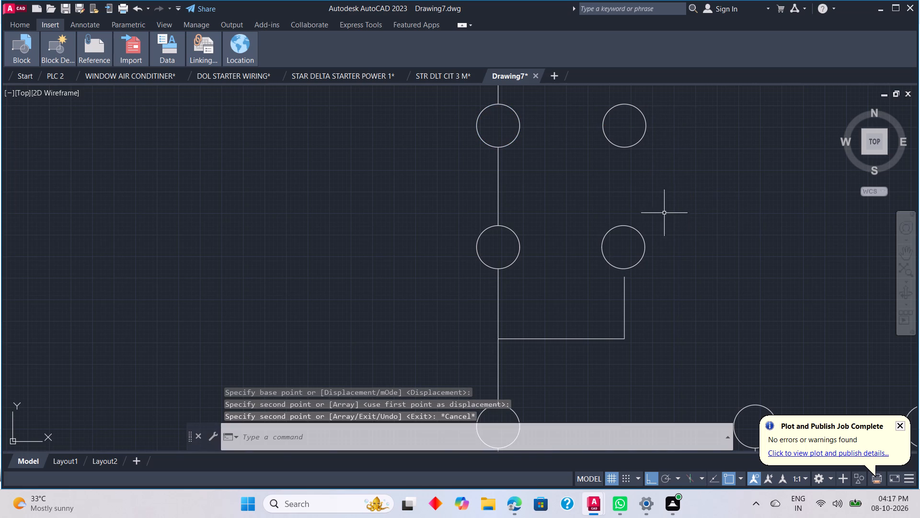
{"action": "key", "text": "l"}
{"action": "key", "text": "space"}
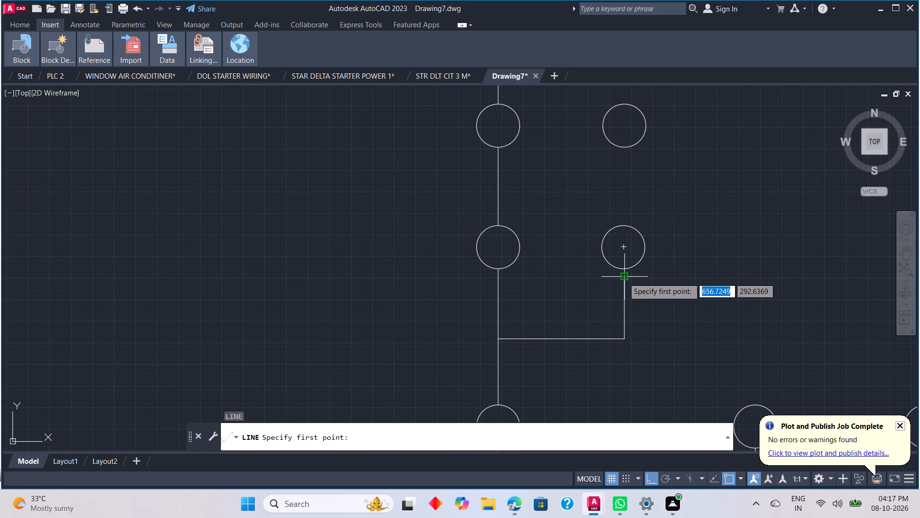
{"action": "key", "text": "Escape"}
Extend the side line's short vertical segment up to the lower copied circle.
{"action": "type", "text": "EX"}
{"action": "key", "text": "space"}
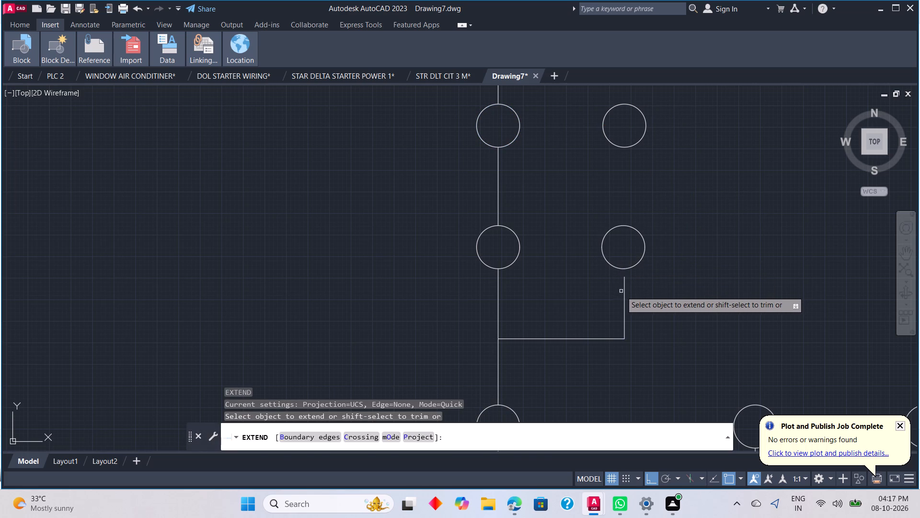
{"action": "left_click", "coordinate": [623, 289]}
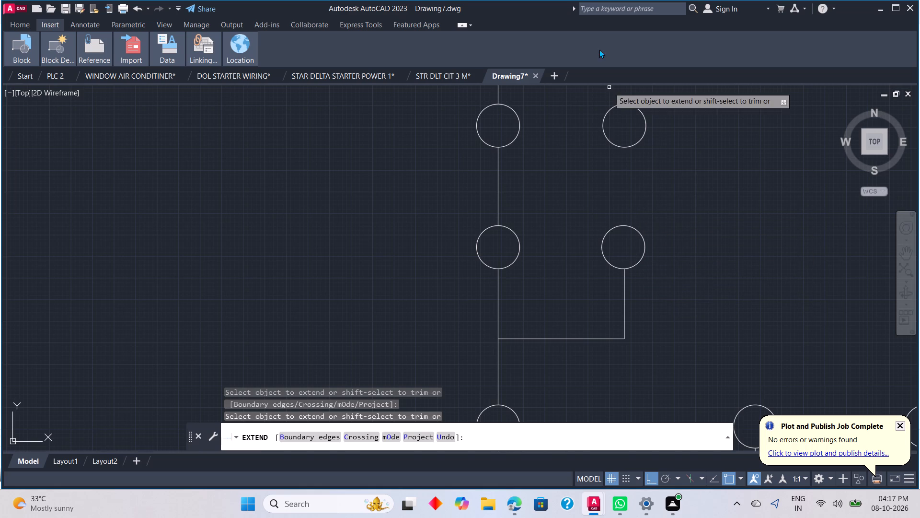
{"action": "scroll", "coordinate": [601, 117], "scroll_direction": "down", "scroll_amount": 2}
{"action": "middle_click_drag", "start_coordinate": [594, 153], "coordinate": [559, 234]}
{"action": "scroll", "coordinate": [550, 248], "scroll_direction": "down", "scroll_amount": 1}
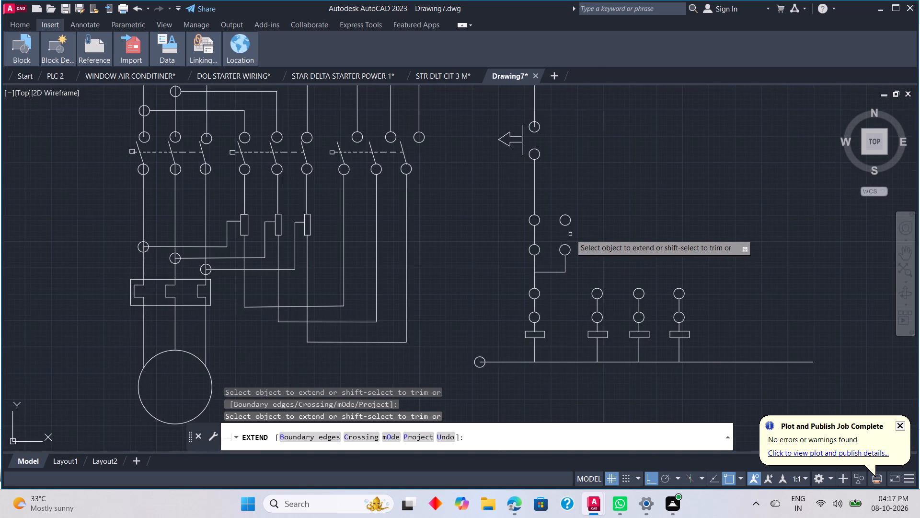
{"action": "scroll", "coordinate": [571, 216], "scroll_direction": "up", "scroll_amount": 2}
{"action": "type", "text": "L"}
{"action": "key", "text": "space"}
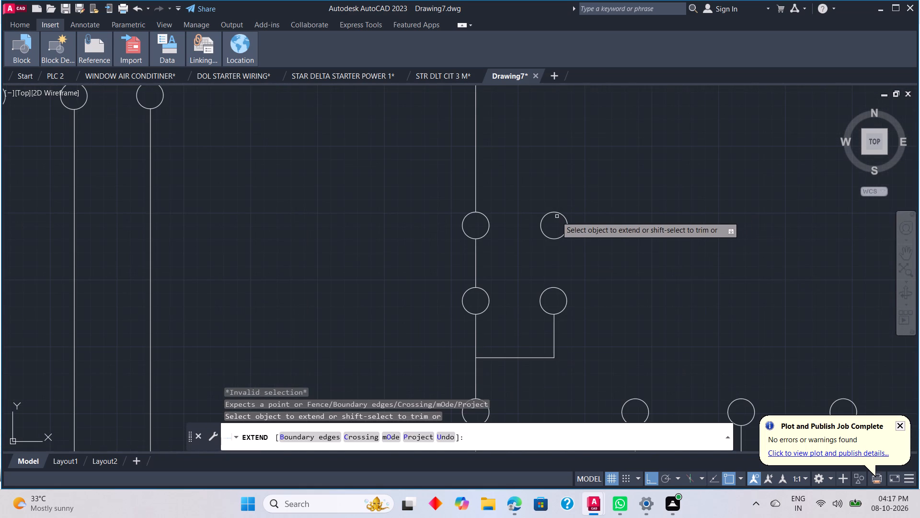
{"action": "key", "text": "Escape"}
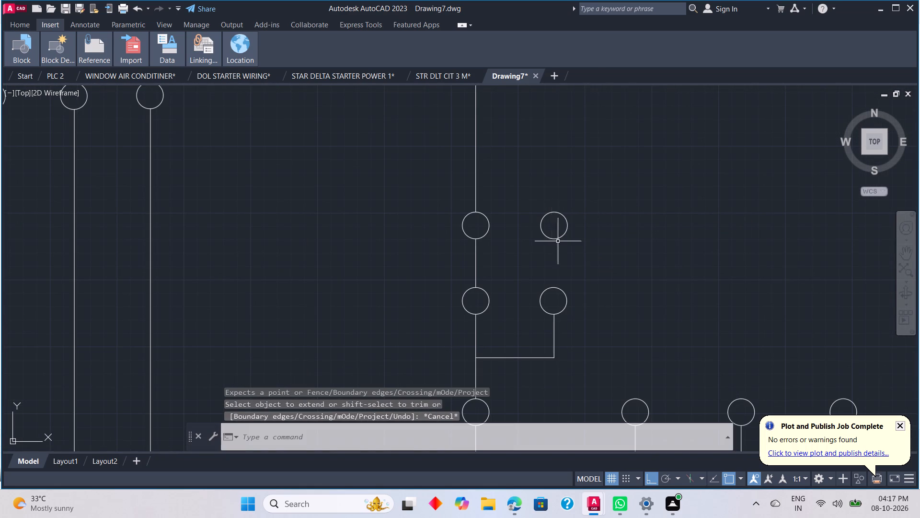
Draw a vertical line about 6.5 units upward from the top of the upper copied circle.
{"action": "key", "text": "l"}
{"action": "key", "text": "space"}
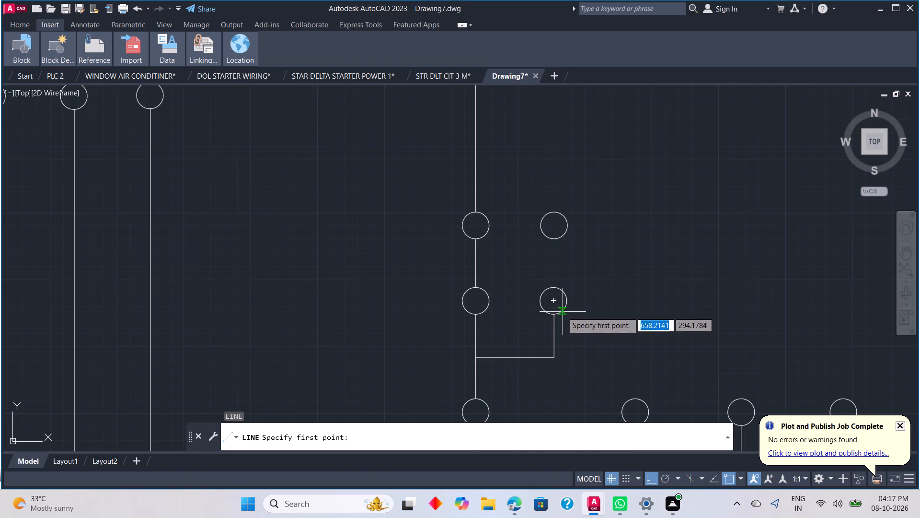
{"action": "left_click", "coordinate": [554, 212]}
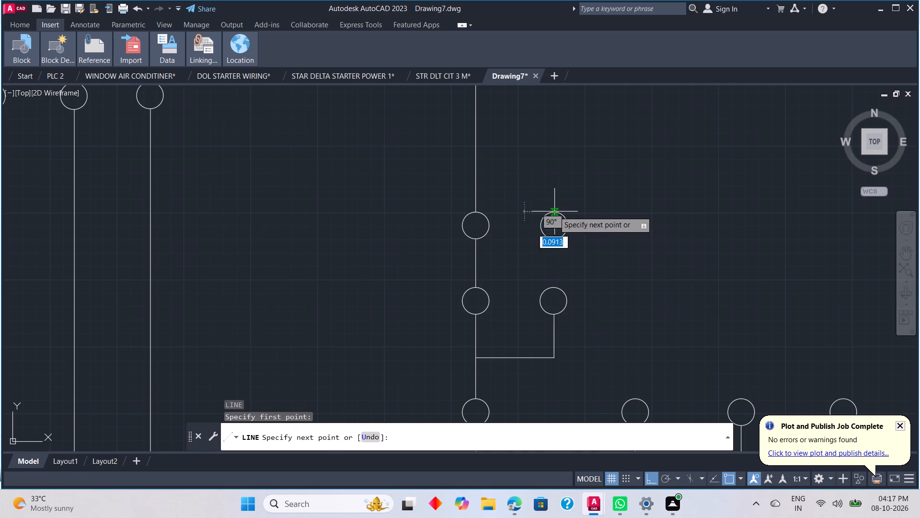
{"action": "left_click", "coordinate": [556, 177]}
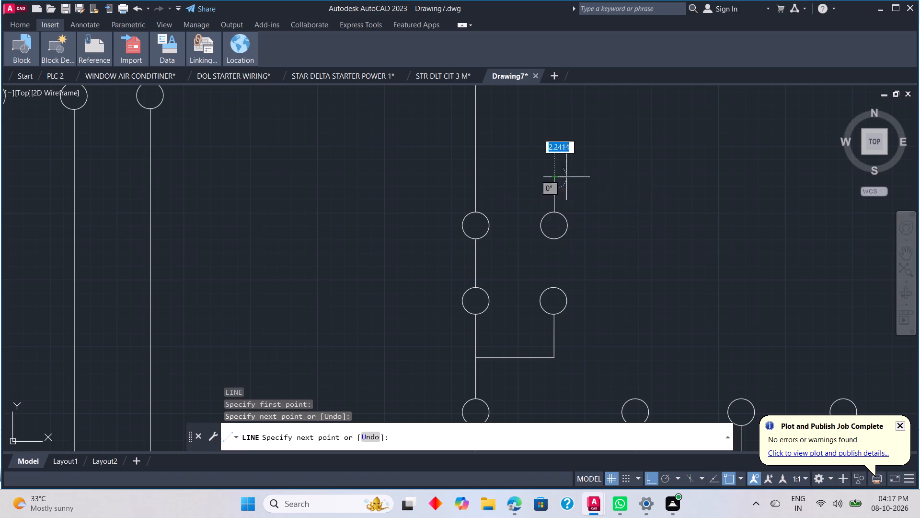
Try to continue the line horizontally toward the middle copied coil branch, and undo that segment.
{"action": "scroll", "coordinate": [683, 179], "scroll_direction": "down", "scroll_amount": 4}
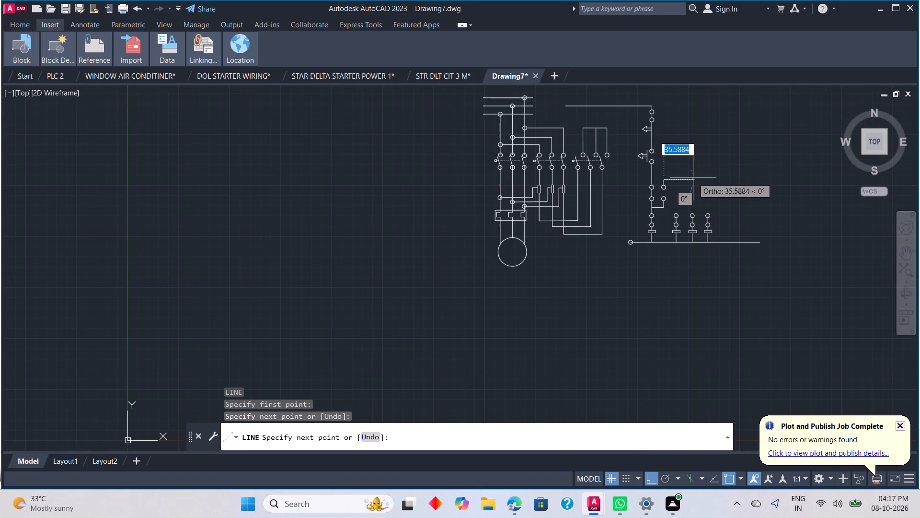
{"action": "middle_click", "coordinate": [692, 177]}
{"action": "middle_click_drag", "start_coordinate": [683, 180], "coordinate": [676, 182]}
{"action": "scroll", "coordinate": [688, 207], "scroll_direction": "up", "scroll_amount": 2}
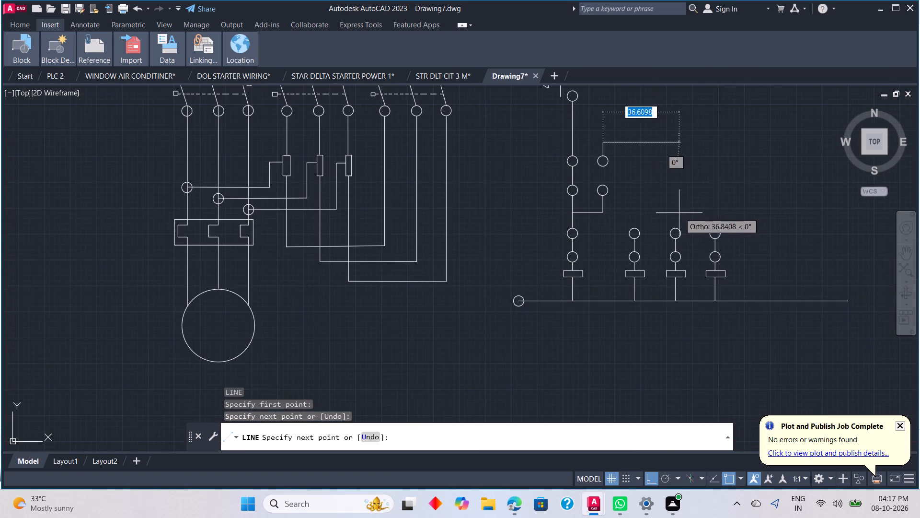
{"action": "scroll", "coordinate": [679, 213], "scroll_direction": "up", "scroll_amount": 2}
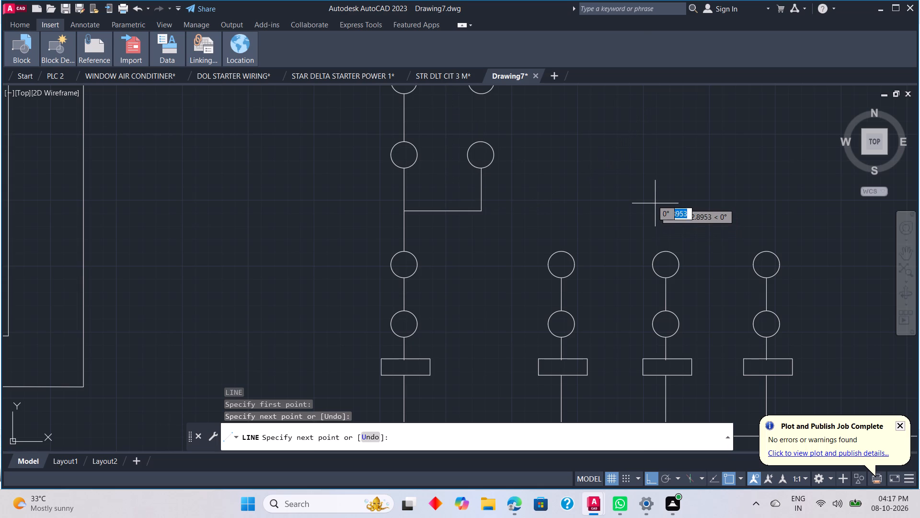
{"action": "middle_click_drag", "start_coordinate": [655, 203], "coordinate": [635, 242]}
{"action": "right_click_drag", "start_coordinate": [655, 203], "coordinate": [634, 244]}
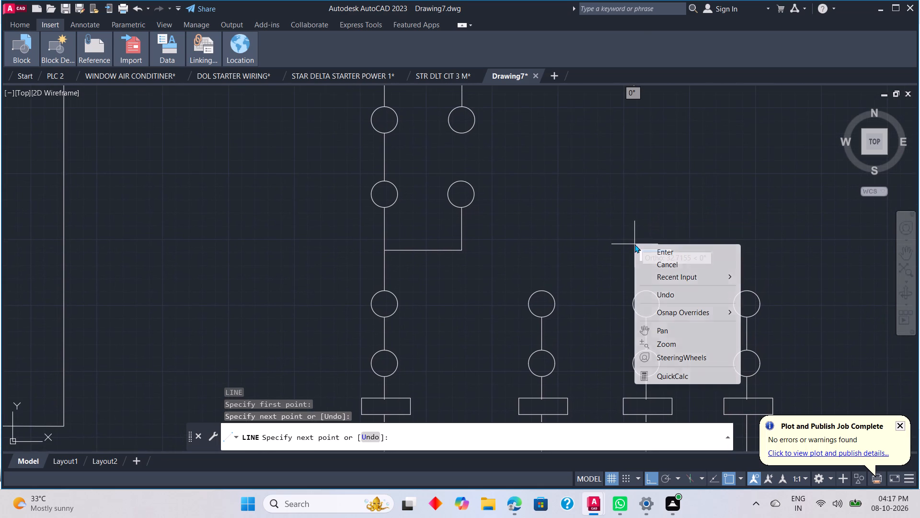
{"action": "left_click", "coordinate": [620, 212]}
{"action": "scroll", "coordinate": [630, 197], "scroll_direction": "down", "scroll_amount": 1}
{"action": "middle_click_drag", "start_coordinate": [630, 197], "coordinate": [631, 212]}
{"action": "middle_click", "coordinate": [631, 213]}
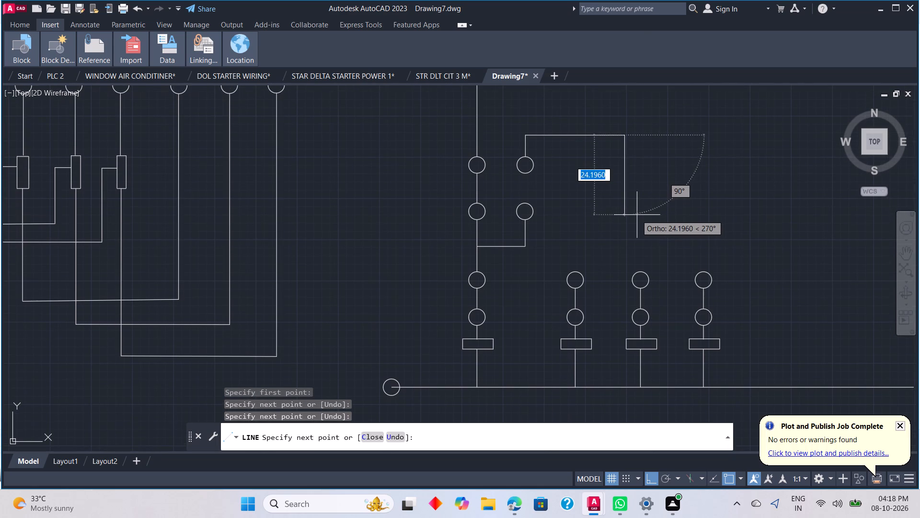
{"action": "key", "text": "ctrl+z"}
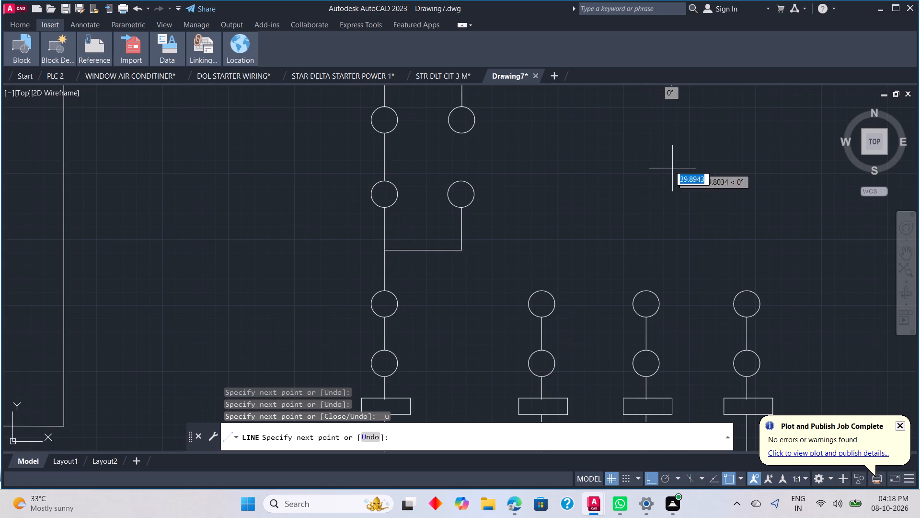
Continue the line about 35 units horizontally to above the middle copied coil branch, and down to that branch's coil rectangle.
{"action": "scroll", "coordinate": [672, 168], "scroll_direction": "down", "scroll_amount": 2}
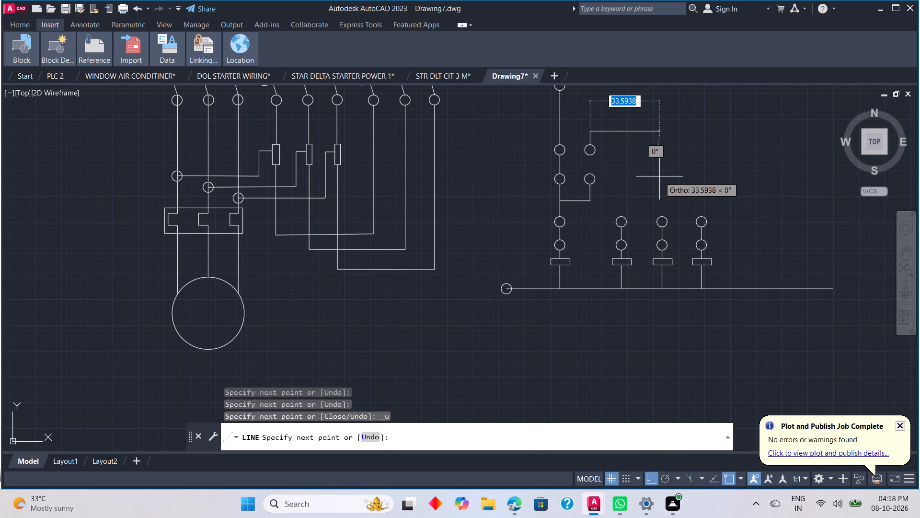
{"action": "scroll", "coordinate": [659, 177], "scroll_direction": "up", "scroll_amount": 1}
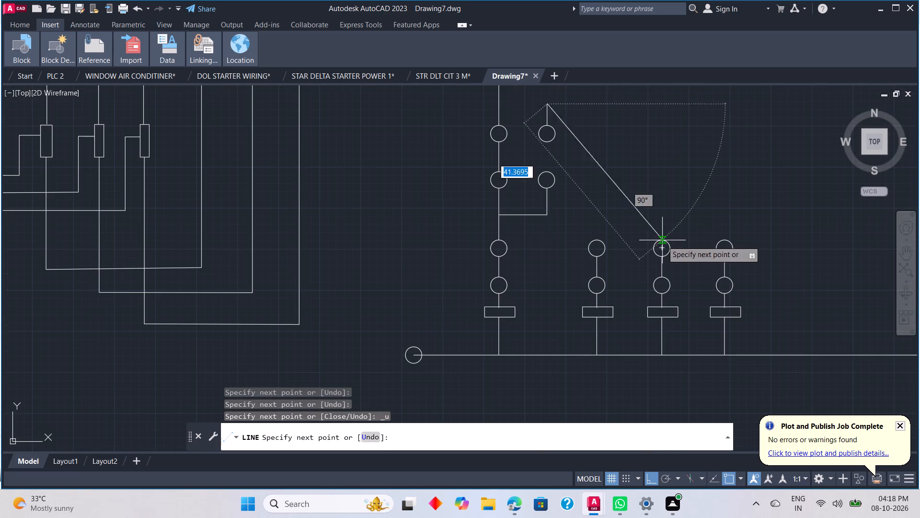
{"action": "left_click", "coordinate": [665, 177]}
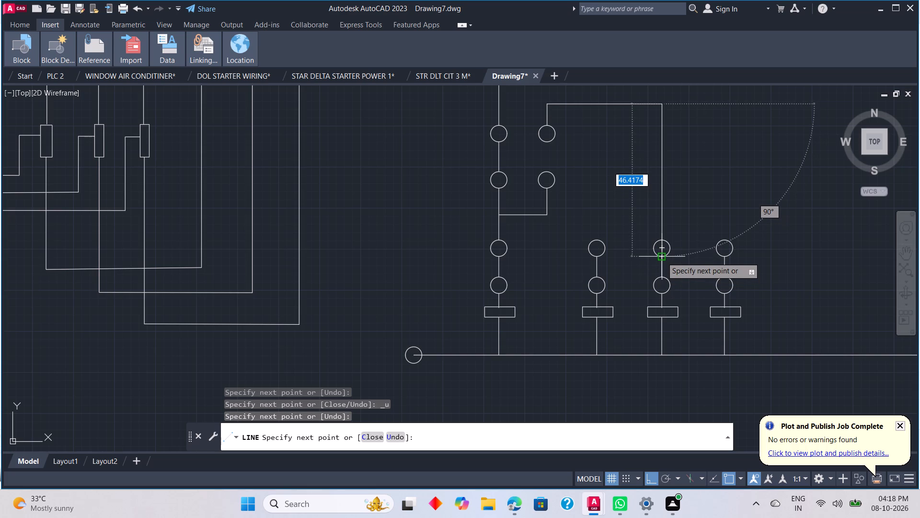
{"action": "left_click", "coordinate": [661, 305]}
{"action": "key", "text": "Escape"}
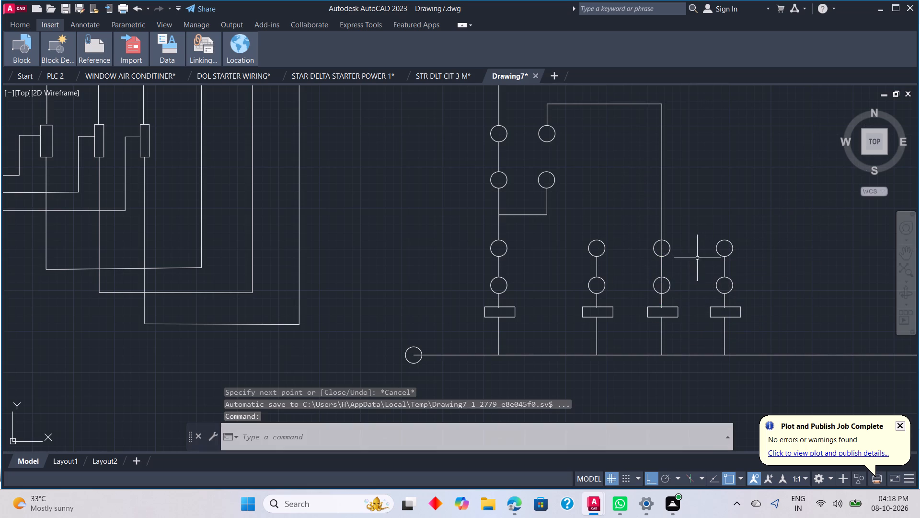
Erase both circles on the middle copied coil branch, which the new vertical line passes through.
{"action": "scroll", "coordinate": [675, 280], "scroll_direction": "up", "scroll_amount": 5}
{"action": "scroll", "coordinate": [609, 343], "scroll_direction": "down", "scroll_amount": 2}
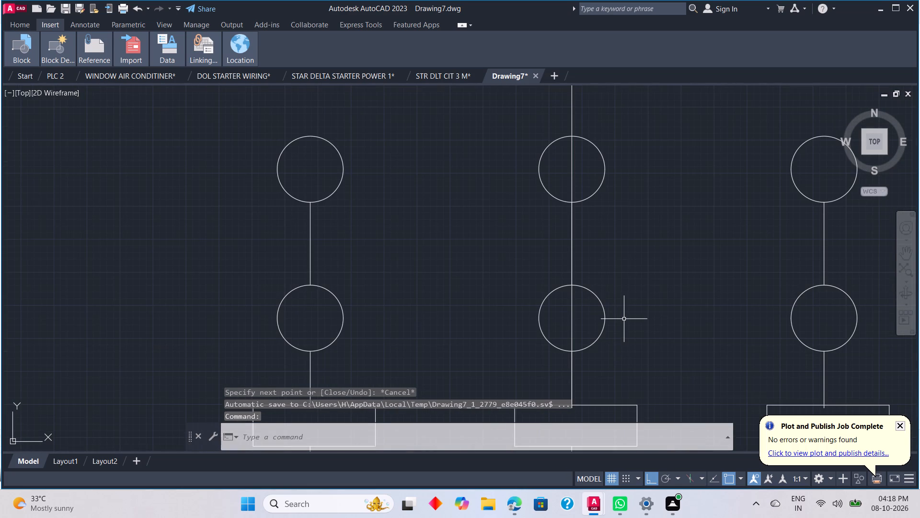
{"action": "key", "text": "ctrl+z"}
{"action": "scroll", "coordinate": [662, 285], "scroll_direction": "up", "scroll_amount": 1}
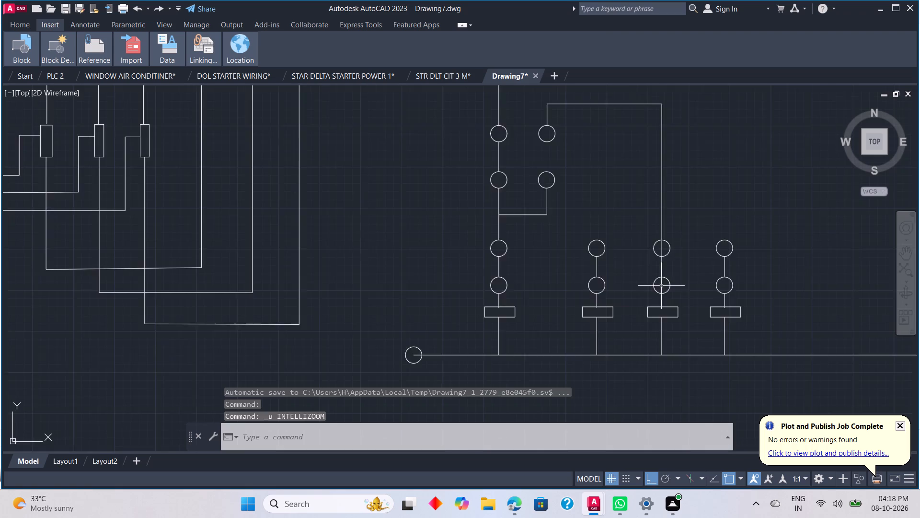
{"action": "scroll", "coordinate": [663, 285], "scroll_direction": "up", "scroll_amount": 1}
{"action": "left_click", "coordinate": [668, 305]}
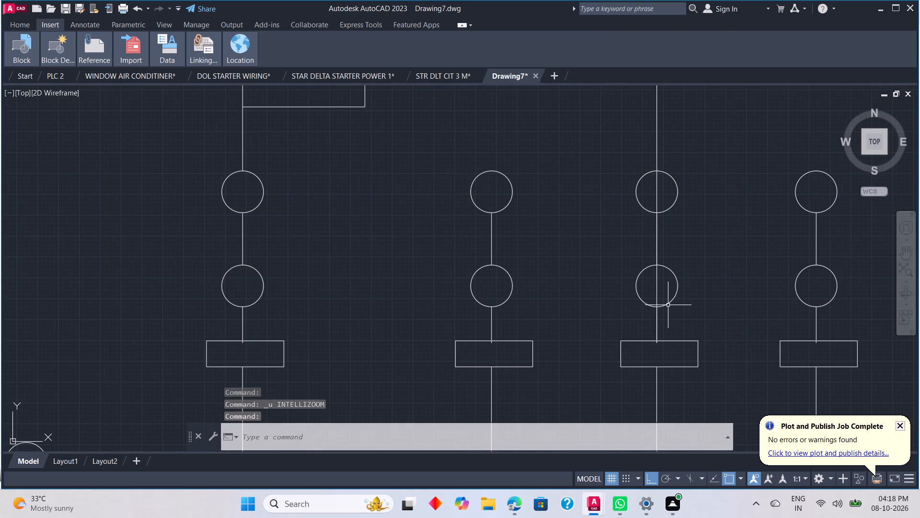
{"action": "key", "text": "Delete"}
{"action": "left_click", "coordinate": [678, 188]}
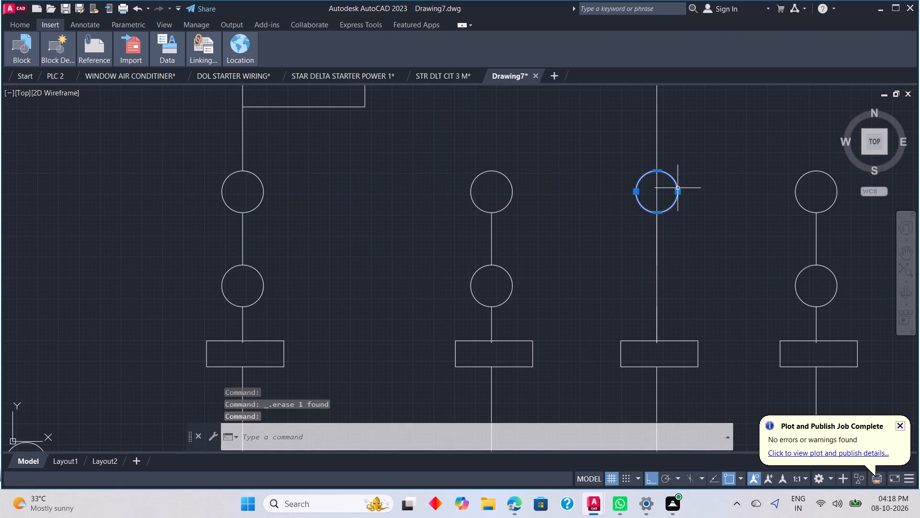
{"action": "key", "text": "Delete"}
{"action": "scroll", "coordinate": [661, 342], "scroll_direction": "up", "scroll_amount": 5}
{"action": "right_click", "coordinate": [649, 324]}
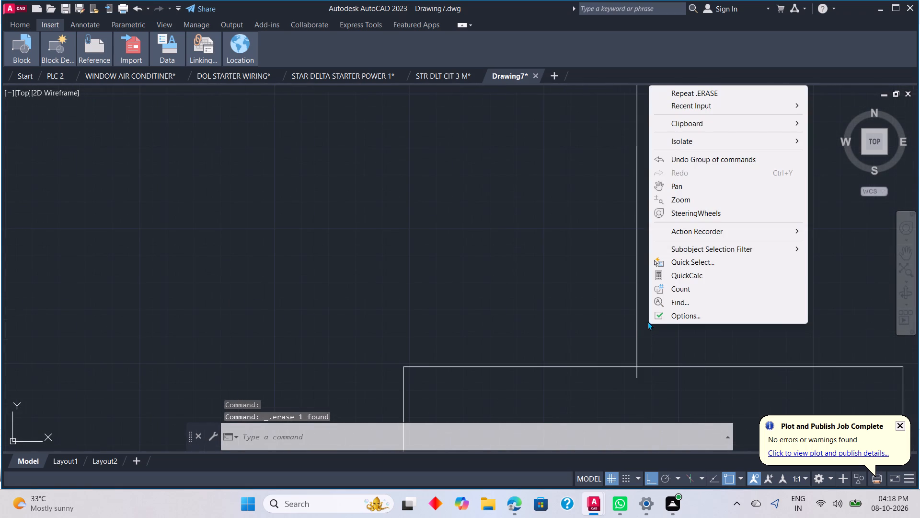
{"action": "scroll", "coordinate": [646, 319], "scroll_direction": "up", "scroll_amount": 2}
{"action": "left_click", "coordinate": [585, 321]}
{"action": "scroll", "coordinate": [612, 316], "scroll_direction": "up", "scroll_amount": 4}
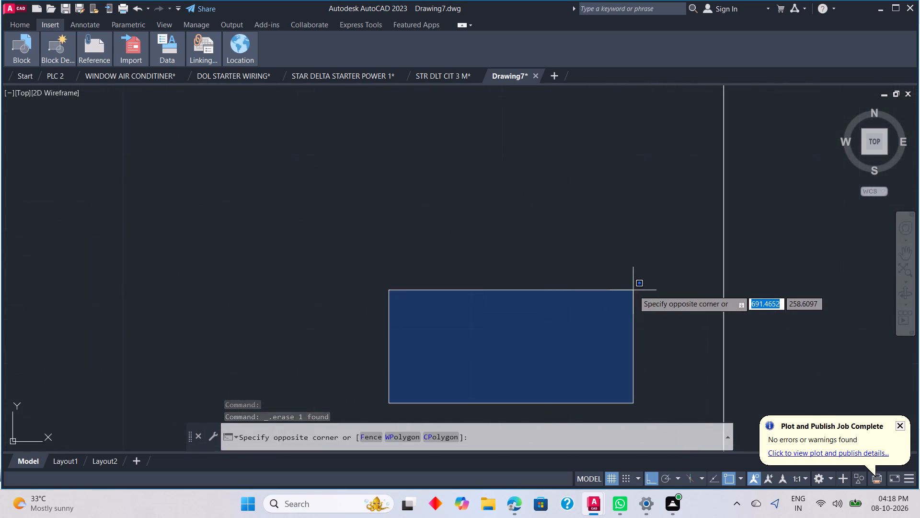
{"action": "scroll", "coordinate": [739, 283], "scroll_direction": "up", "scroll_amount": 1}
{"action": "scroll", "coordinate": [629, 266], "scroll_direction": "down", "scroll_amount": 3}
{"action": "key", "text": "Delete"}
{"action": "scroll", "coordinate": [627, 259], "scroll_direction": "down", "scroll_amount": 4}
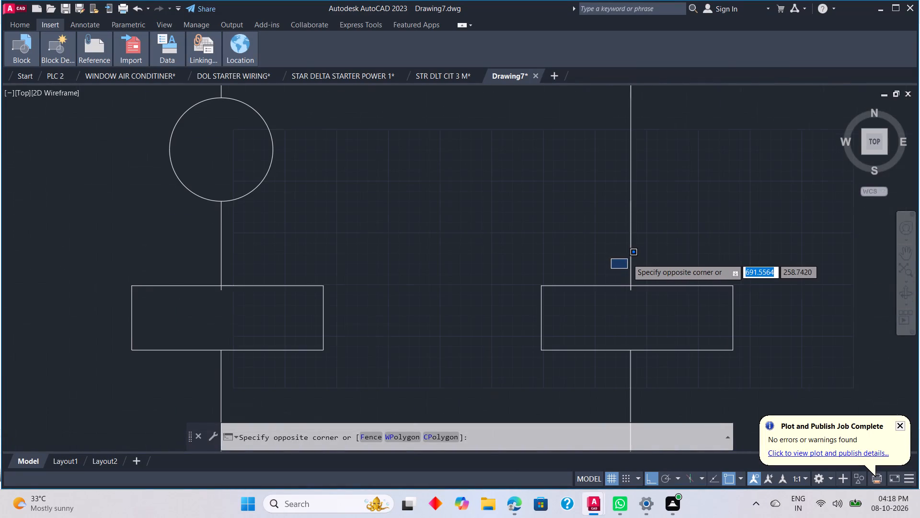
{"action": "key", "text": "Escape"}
Trim the end of the vertical line that protrudes into the middle copied coil rectangle.
{"action": "scroll", "coordinate": [627, 258], "scroll_direction": "down", "scroll_amount": 5}
{"action": "scroll", "coordinate": [631, 267], "scroll_direction": "up", "scroll_amount": 6}
{"action": "type", "text": "TR"}
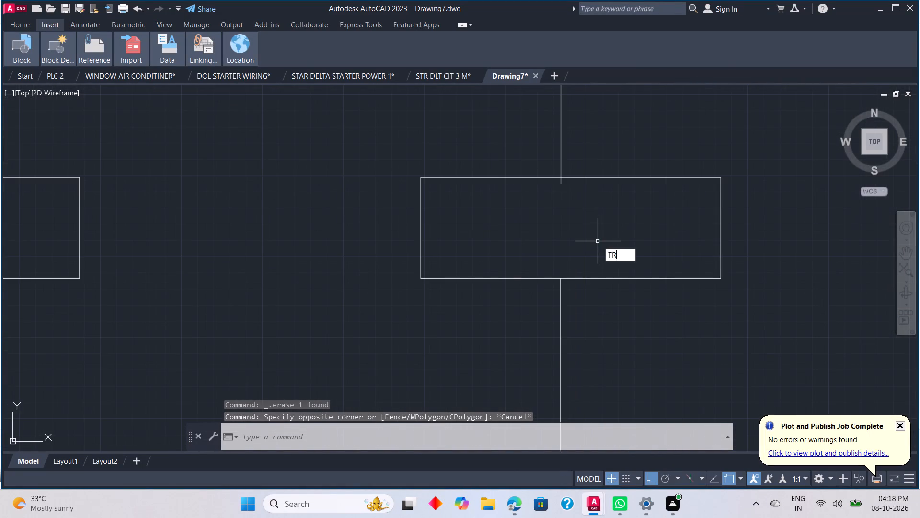
{"action": "key", "text": "space"}
{"action": "left_click", "coordinate": [561, 184]}
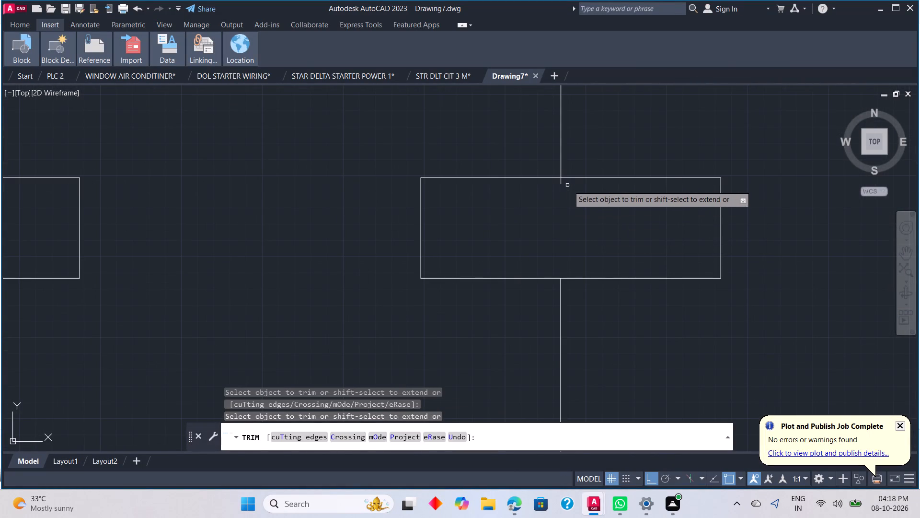
{"action": "left_click_drag", "start_coordinate": [563, 185], "coordinate": [545, 186]}
{"action": "left_click_drag", "start_coordinate": [550, 183], "coordinate": [573, 178]}
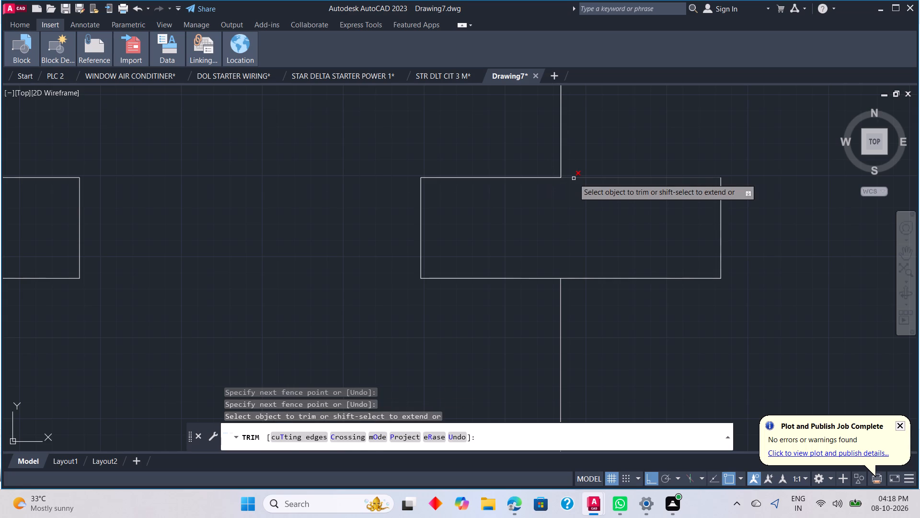
{"action": "key", "text": "Escape"}
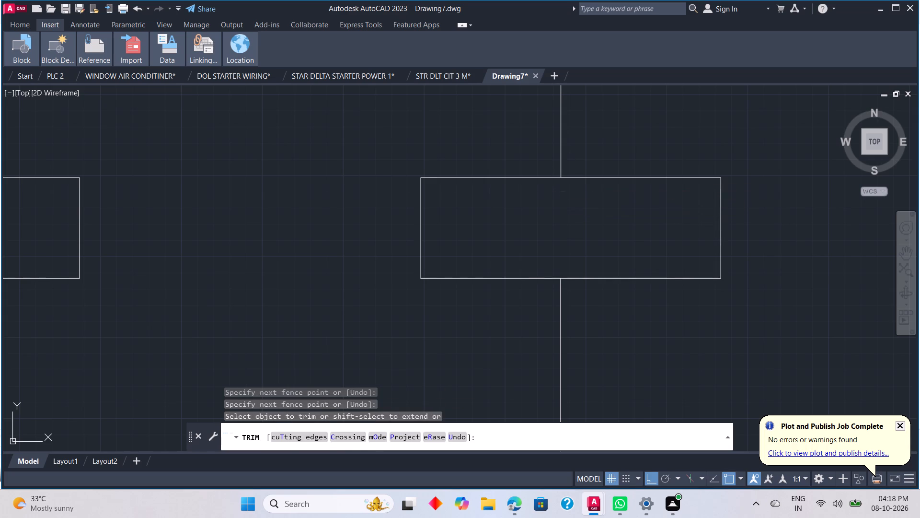
Examine where the branch lines meet the coil rectangles and review the overall power and control circuit layout.
{"action": "scroll", "coordinate": [563, 194], "scroll_direction": "down", "scroll_amount": 4}
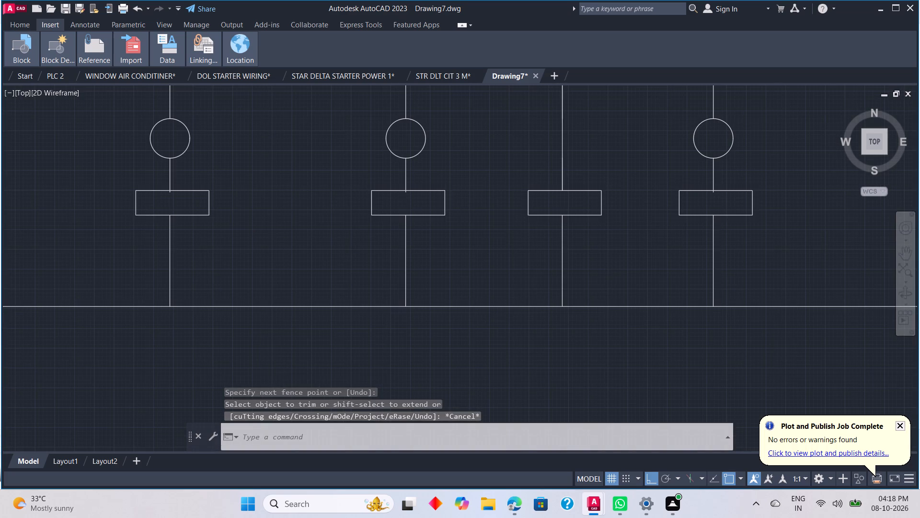
{"action": "scroll", "coordinate": [563, 194], "scroll_direction": "down", "scroll_amount": 1}
{"action": "scroll", "coordinate": [519, 208], "scroll_direction": "up", "scroll_amount": 2}
{"action": "scroll", "coordinate": [459, 165], "scroll_direction": "up", "scroll_amount": 1}
{"action": "scroll", "coordinate": [502, 178], "scroll_direction": "up", "scroll_amount": 2}
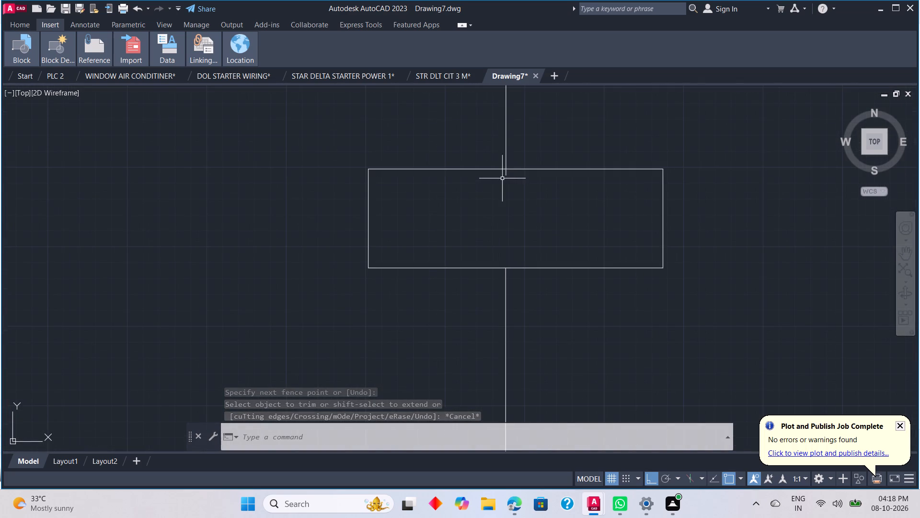
{"action": "scroll", "coordinate": [502, 179], "scroll_direction": "down", "scroll_amount": 6}
{"action": "middle_click", "coordinate": [541, 168]}
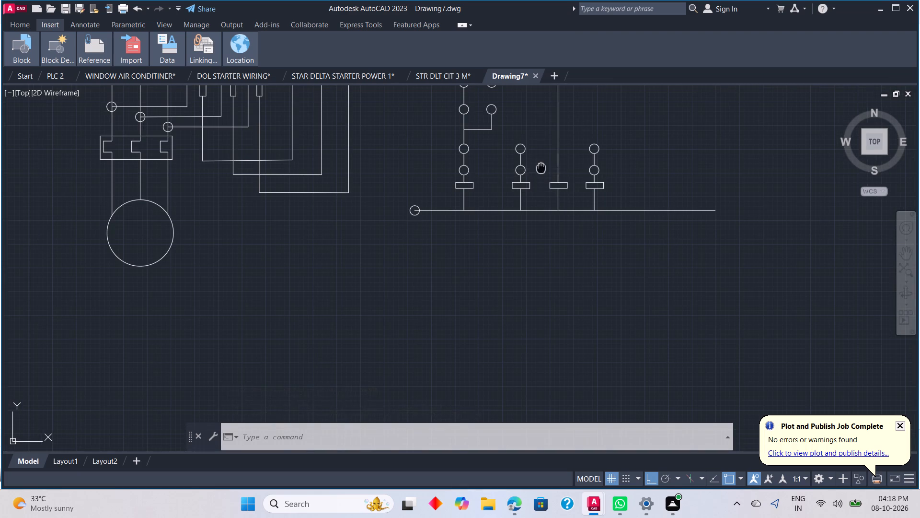
{"action": "middle_click_drag", "start_coordinate": [534, 194], "coordinate": [529, 209]}
{"action": "middle_click", "coordinate": [528, 211]}
{"action": "scroll", "coordinate": [528, 212], "scroll_direction": "down", "scroll_amount": 1}
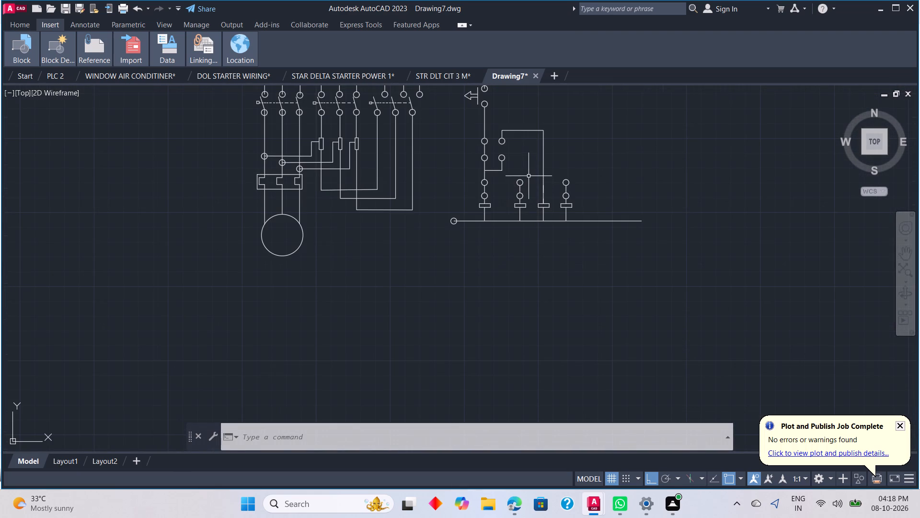
{"action": "middle_click_drag", "start_coordinate": [529, 176], "coordinate": [516, 233]}
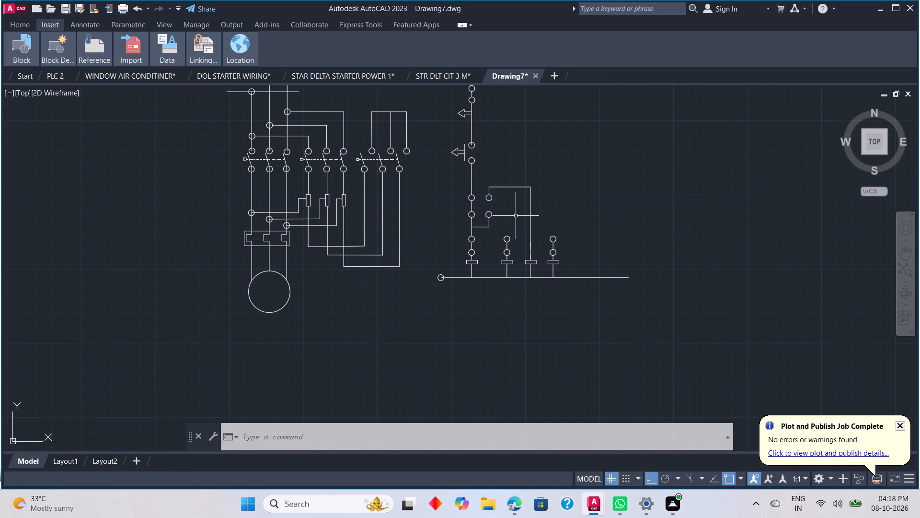
{"action": "middle_click", "coordinate": [516, 215]}
{"action": "middle_click_drag", "start_coordinate": [515, 215], "coordinate": [515, 230]}
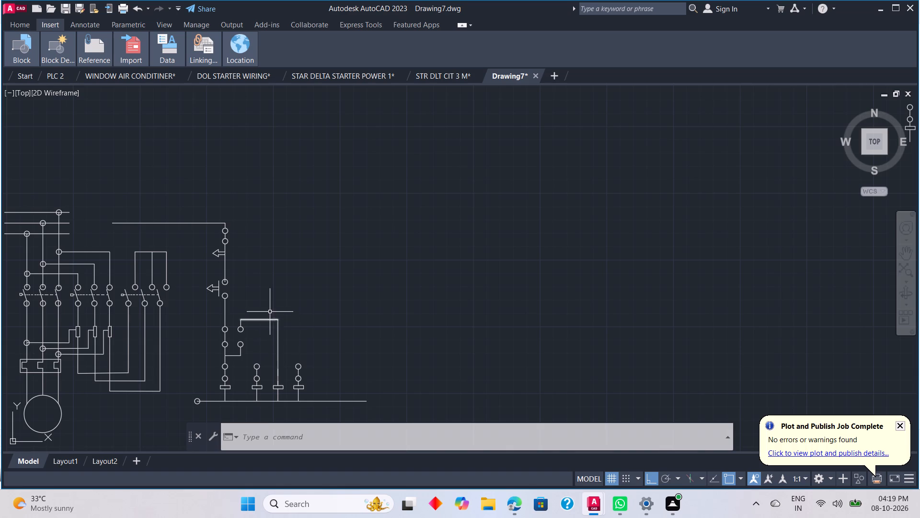
Draw a line from the control line between the two arrow symbols, about 113 units horizontally outward and about 49 units down.
{"action": "key", "text": "l"}
{"action": "key", "text": "space"}
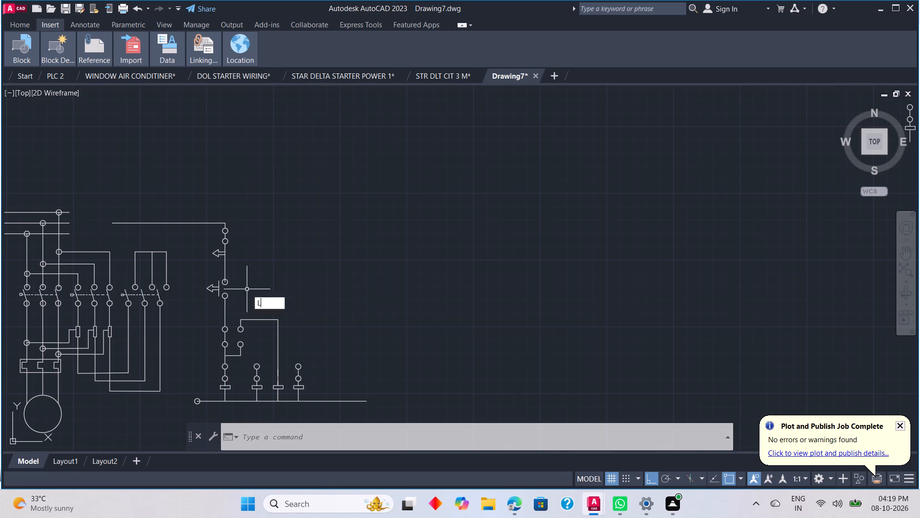
{"action": "scroll", "coordinate": [231, 269], "scroll_direction": "up", "scroll_amount": 1}
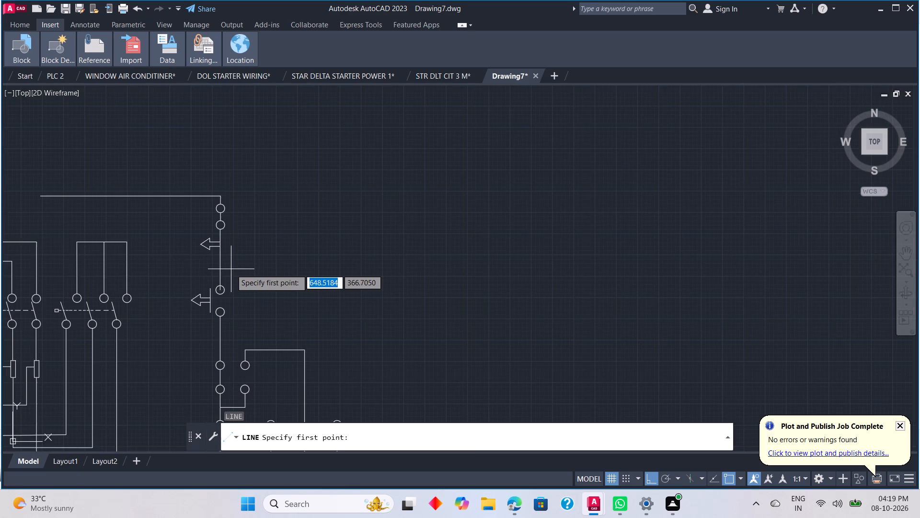
{"action": "scroll", "coordinate": [231, 269], "scroll_direction": "up", "scroll_amount": 2}
{"action": "left_click", "coordinate": [199, 236]}
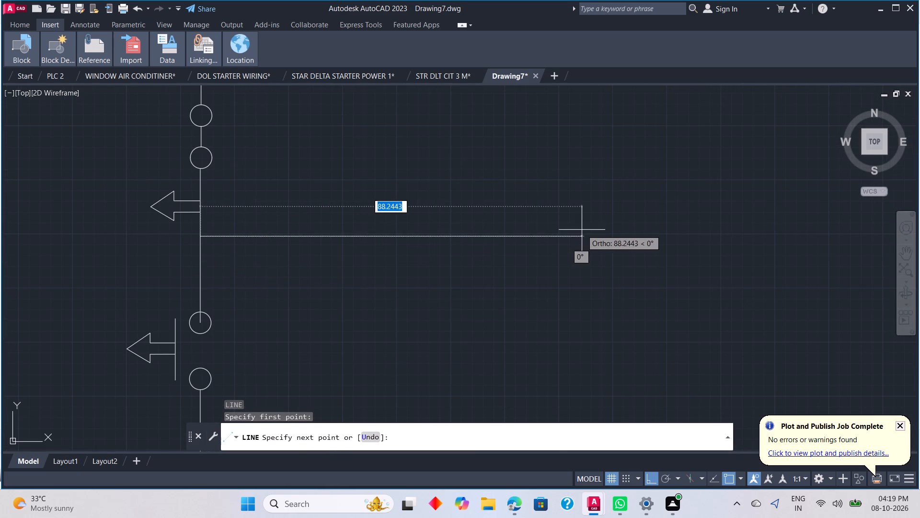
{"action": "scroll", "coordinate": [583, 230], "scroll_direction": "down", "scroll_amount": 3}
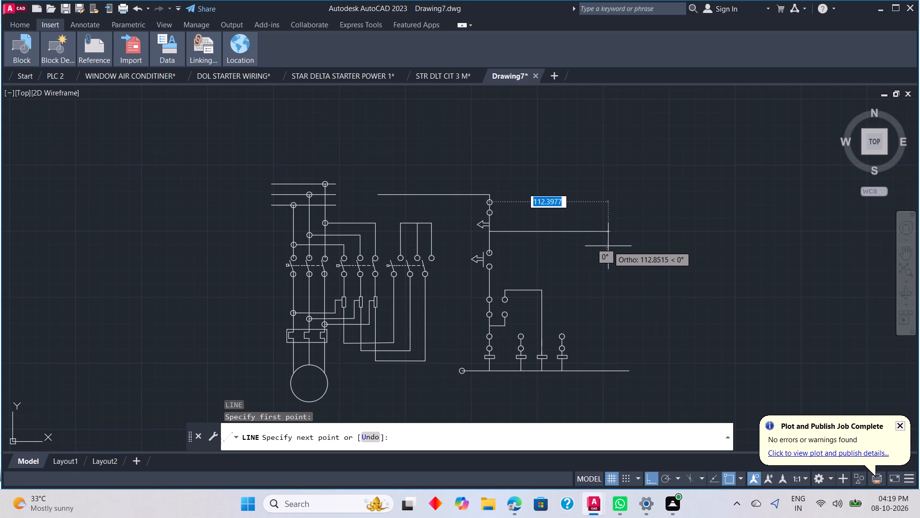
{"action": "left_click", "coordinate": [608, 246]}
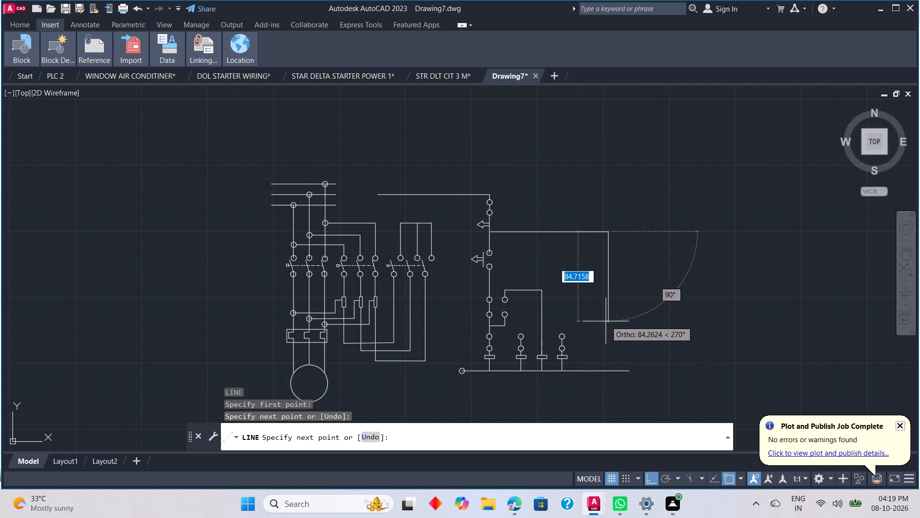
{"action": "left_click", "coordinate": [610, 283]}
{"action": "key", "text": "Escape"}
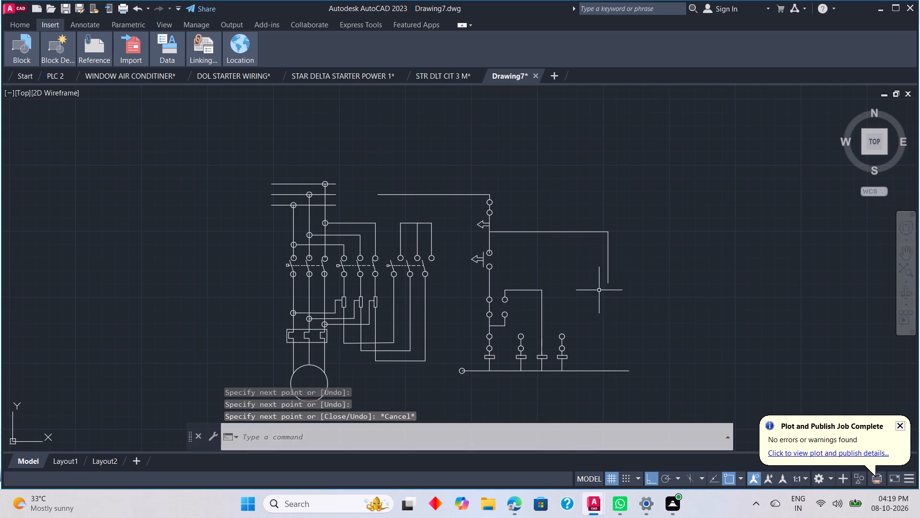
Draw a vertical line upward from the upper circle of the first copied coil branch, ending above the parallel contact's horizontal link.
{"action": "scroll", "coordinate": [518, 323], "scroll_direction": "up", "scroll_amount": 1}
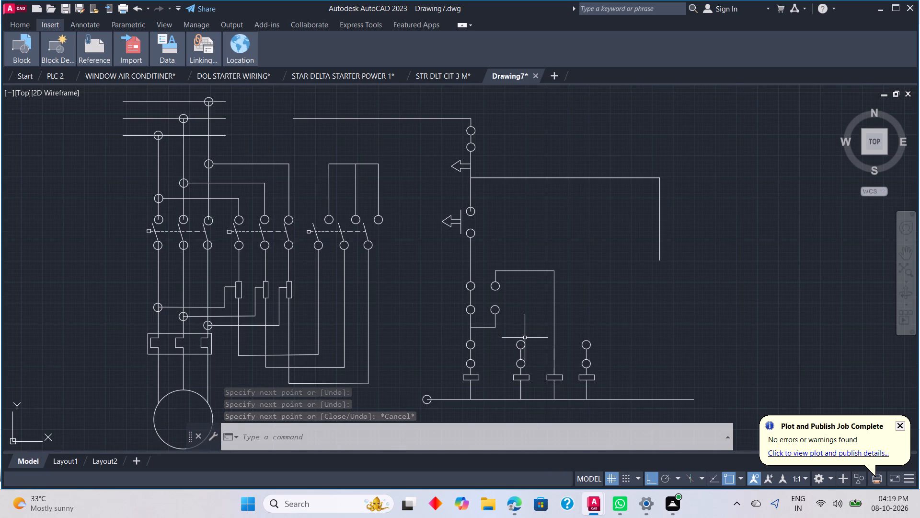
{"action": "type", "text": "L"}
{"action": "key", "text": "space"}
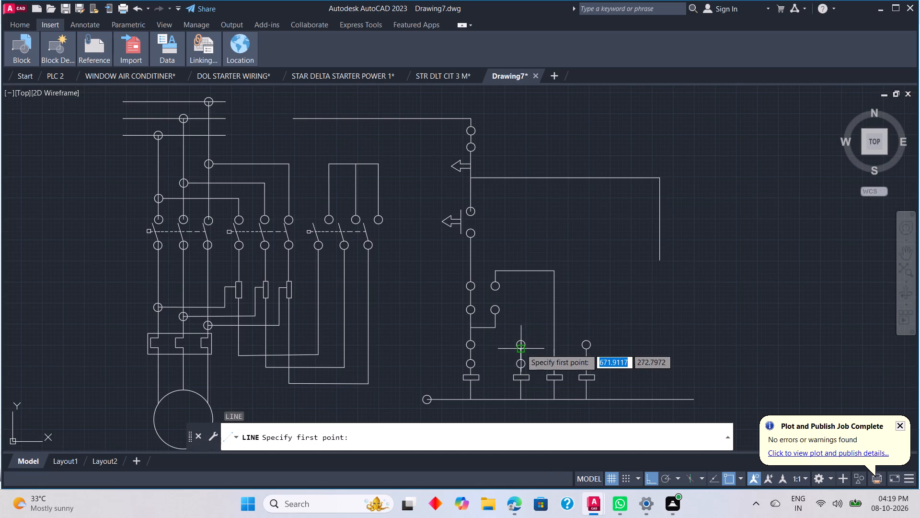
{"action": "left_click", "coordinate": [521, 340]}
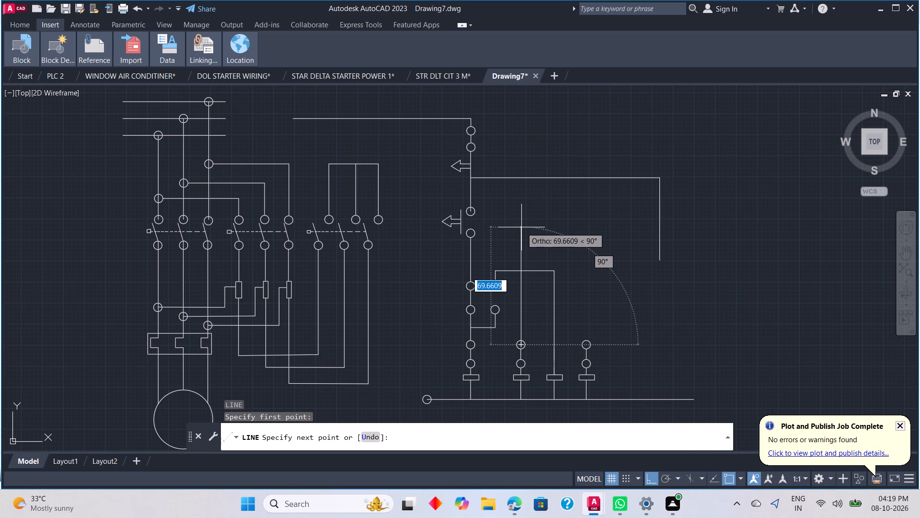
{"action": "left_click", "coordinate": [521, 242]}
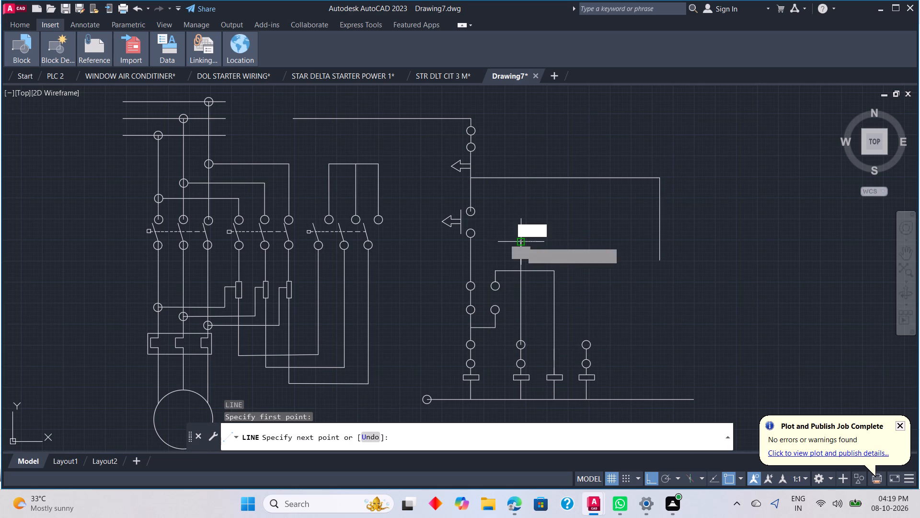
{"action": "key", "text": "Escape"}
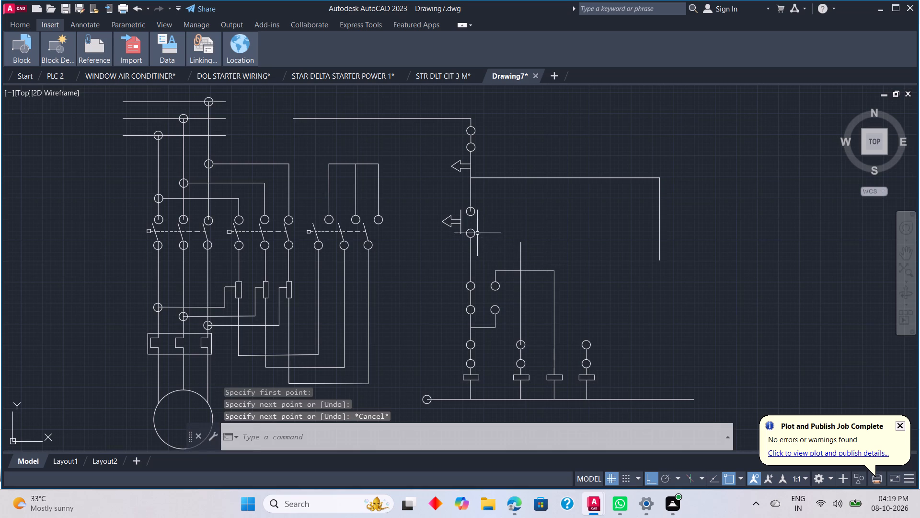
Copy the lower circle of the second arrow-marked contact horizontally onto the axis of the first copied coil branch's vertical line.
{"action": "left_click", "coordinate": [475, 231]}
{"action": "right_click", "coordinate": [478, 230]}
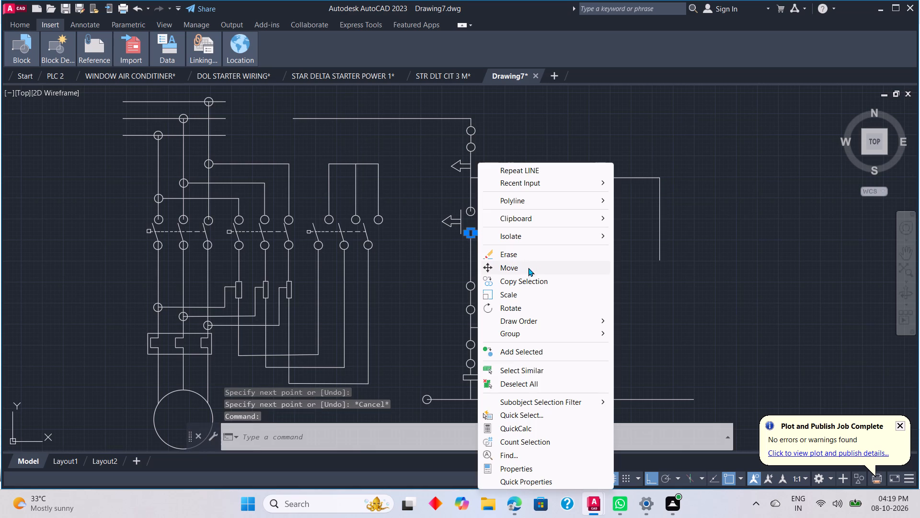
{"action": "left_click", "coordinate": [527, 280]}
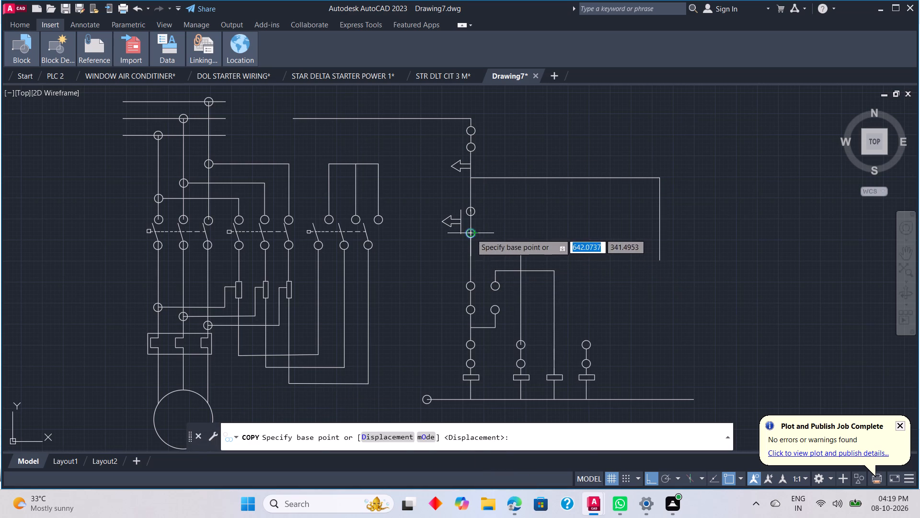
{"action": "left_click", "coordinate": [471, 234]}
{"action": "left_click", "coordinate": [523, 240]}
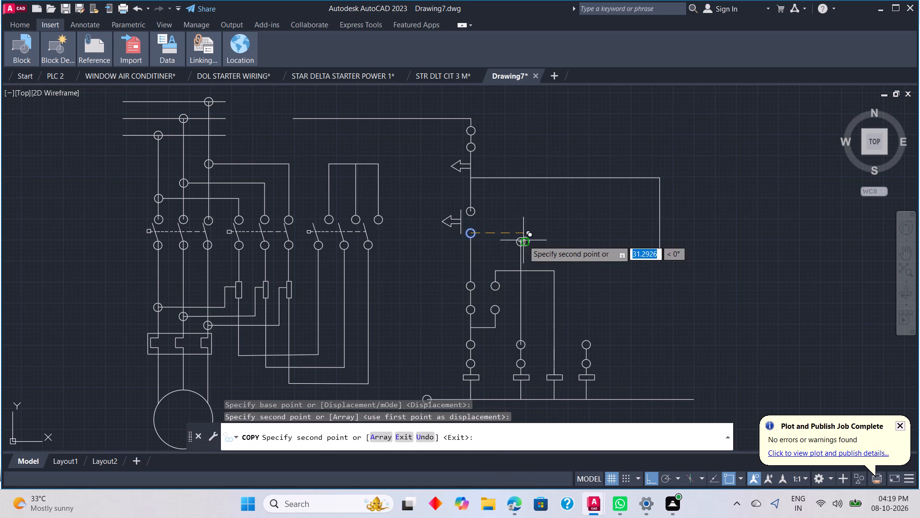
{"action": "key", "text": "ctrl+z"}
{"action": "scroll", "coordinate": [525, 234], "scroll_direction": "up", "scroll_amount": 2}
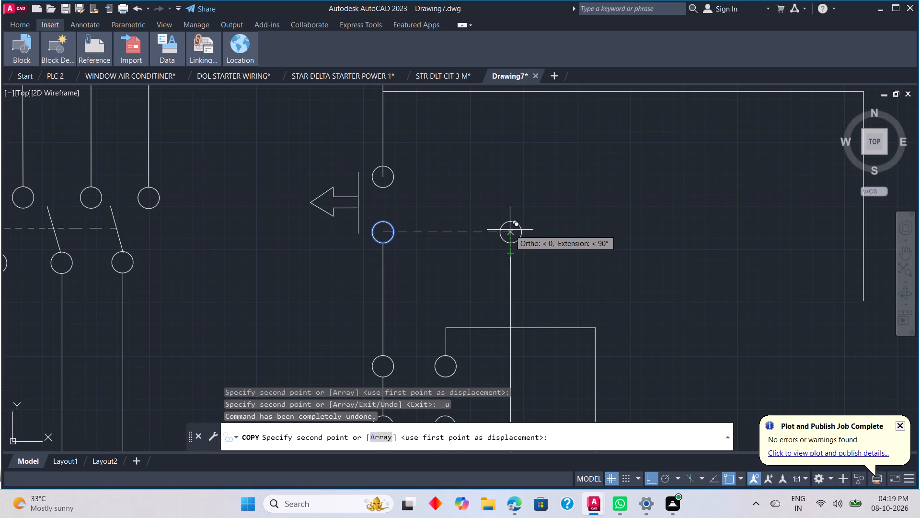
{"action": "left_click", "coordinate": [510, 230]}
{"action": "key", "text": "Escape"}
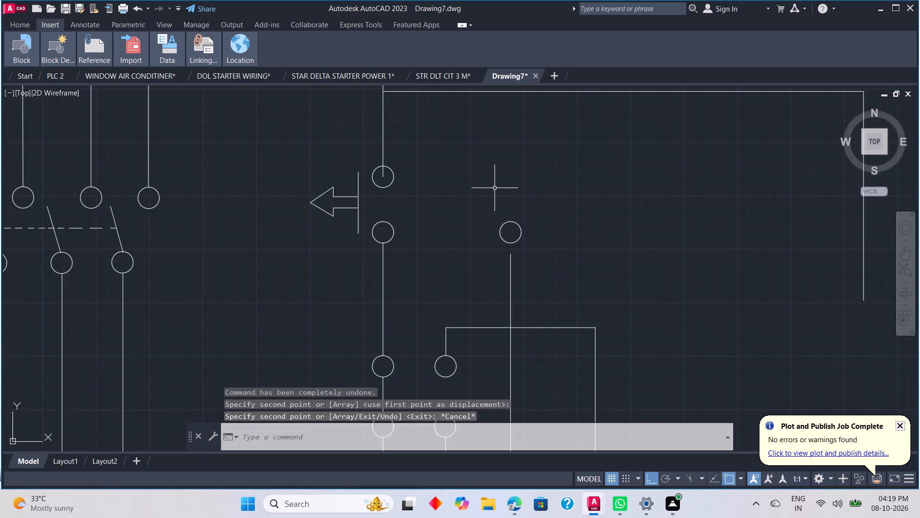
Copy the upper circle of the same contact horizontally, aligned directly above the newly copied circle.
{"action": "left_click", "coordinate": [393, 178]}
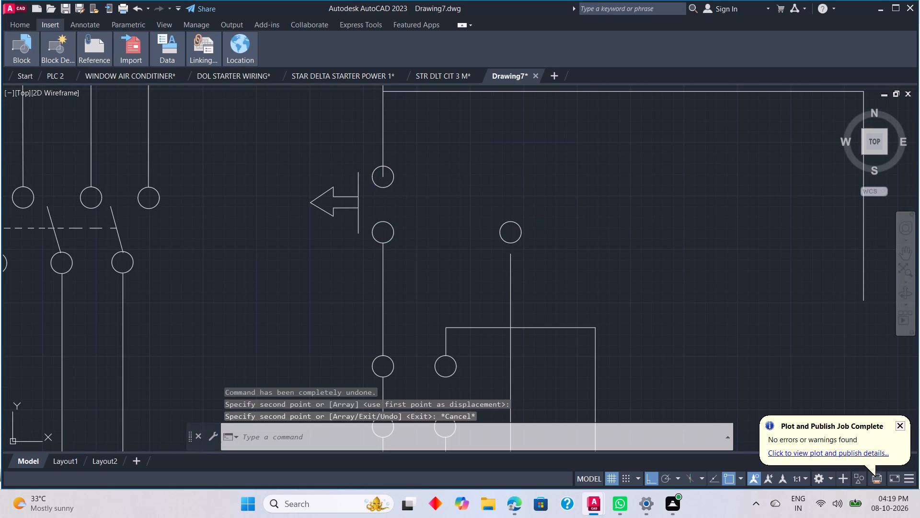
{"action": "key", "text": "space"}
{"action": "left_click", "coordinate": [385, 178]}
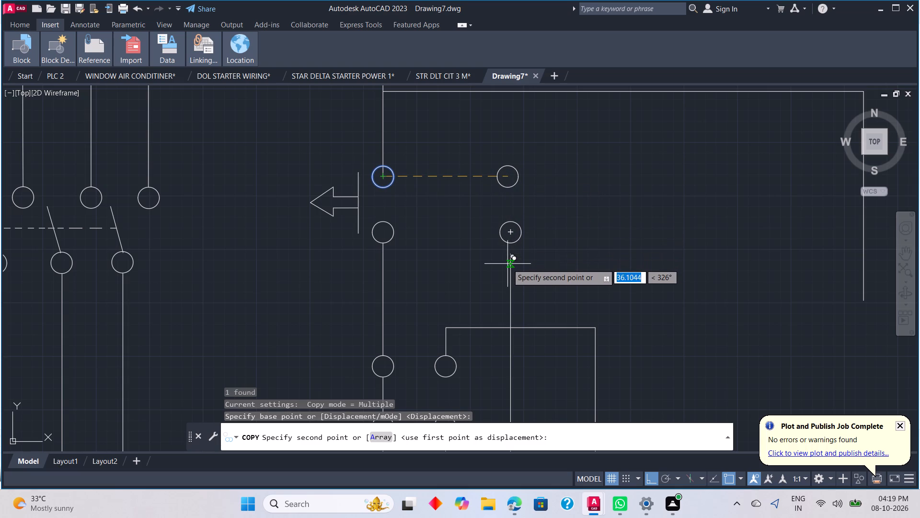
{"action": "left_click", "coordinate": [513, 185]}
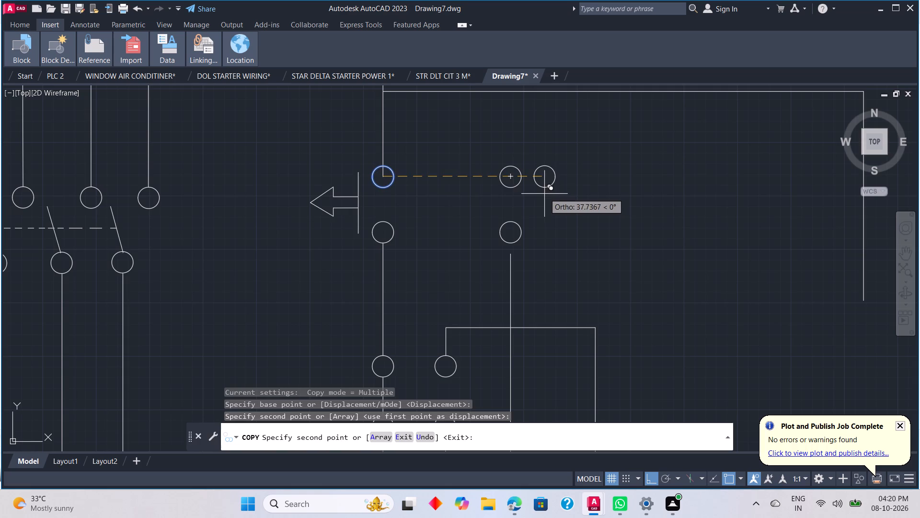
{"action": "key", "text": "Escape"}
Extend the first copied coil branch's vertical line upward to the new lower contact circle.
{"action": "scroll", "coordinate": [533, 223], "scroll_direction": "down", "scroll_amount": 2}
{"action": "scroll", "coordinate": [530, 233], "scroll_direction": "up", "scroll_amount": 1}
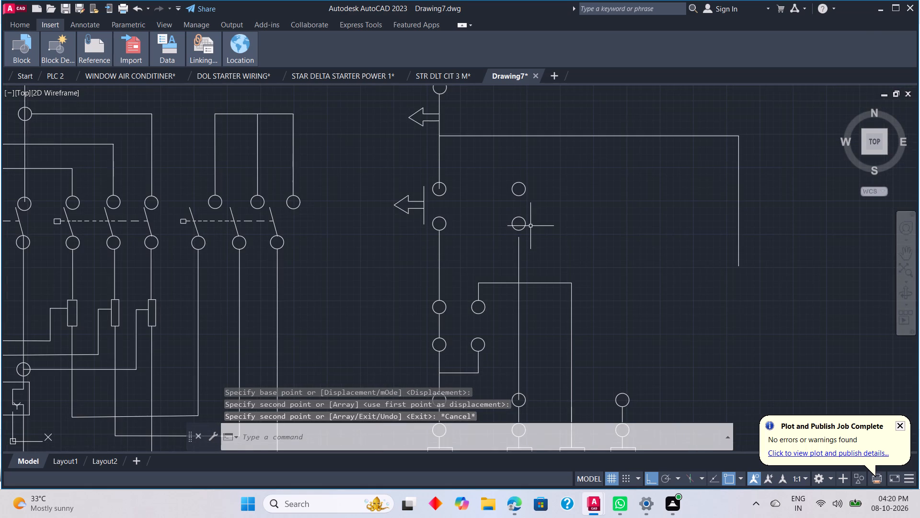
{"action": "key", "text": "e"}
{"action": "key", "text": "x"}
{"action": "key", "text": "space"}
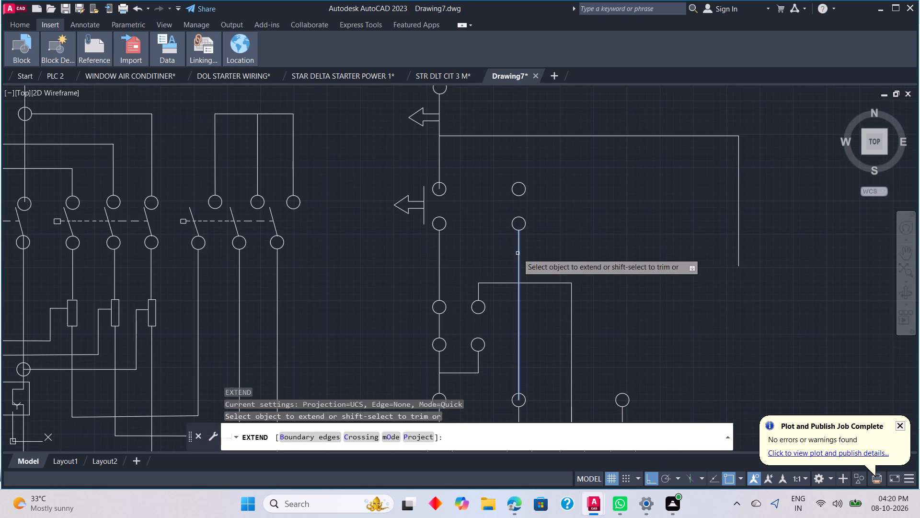
{"action": "left_click", "coordinate": [517, 253]}
{"action": "key", "text": "Escape"}
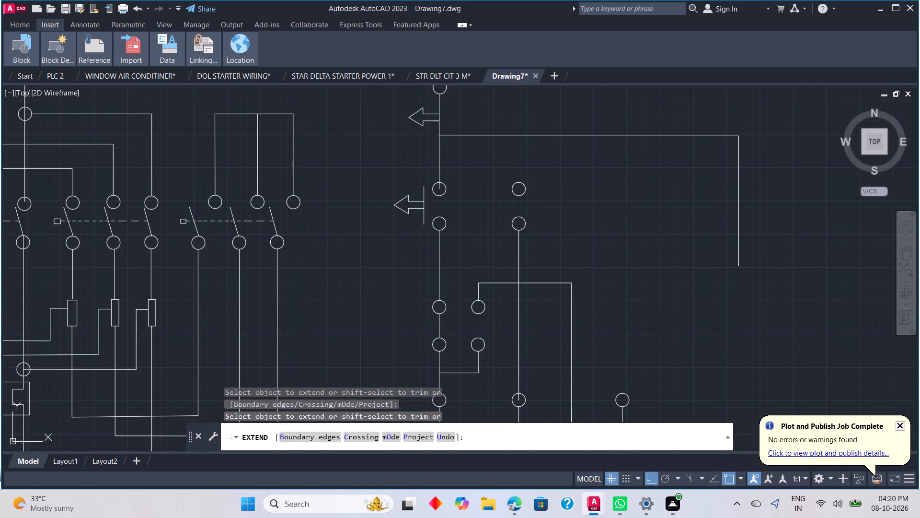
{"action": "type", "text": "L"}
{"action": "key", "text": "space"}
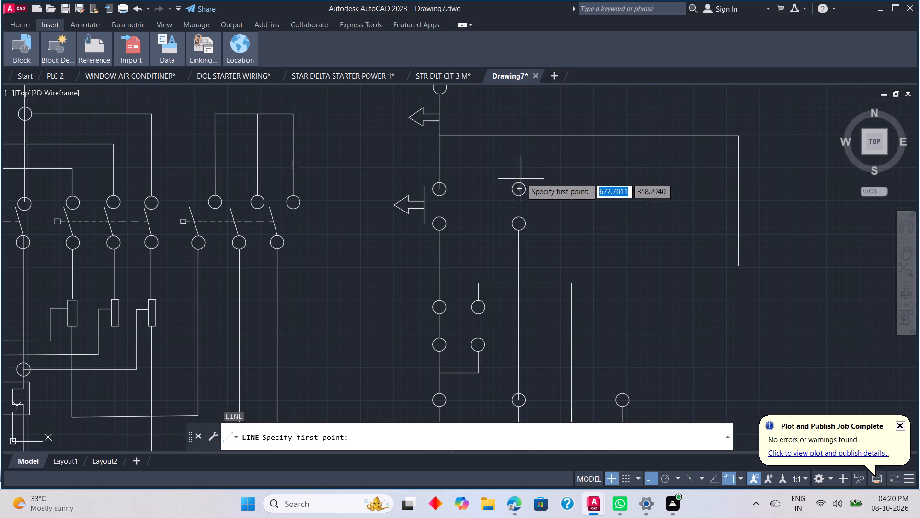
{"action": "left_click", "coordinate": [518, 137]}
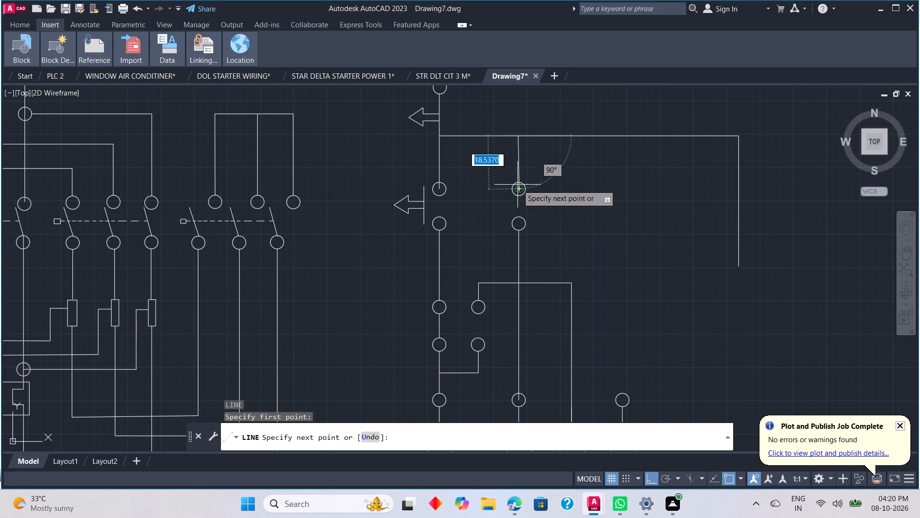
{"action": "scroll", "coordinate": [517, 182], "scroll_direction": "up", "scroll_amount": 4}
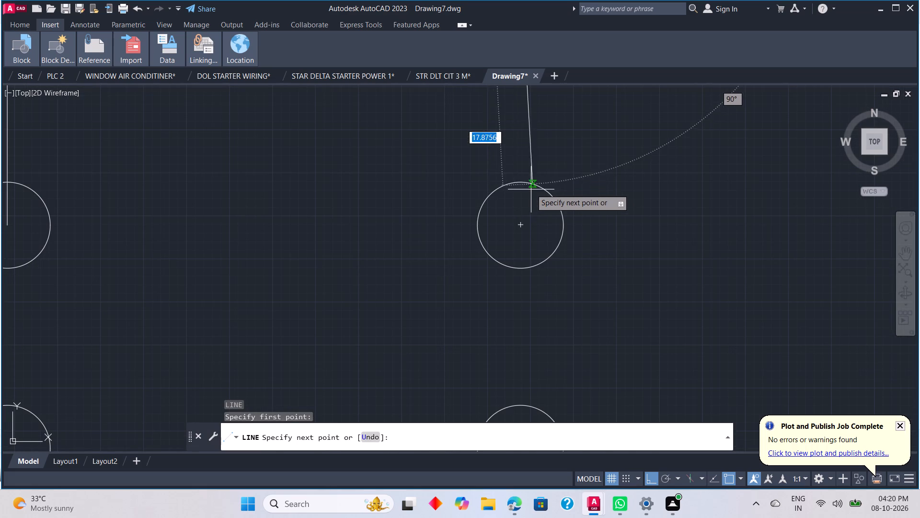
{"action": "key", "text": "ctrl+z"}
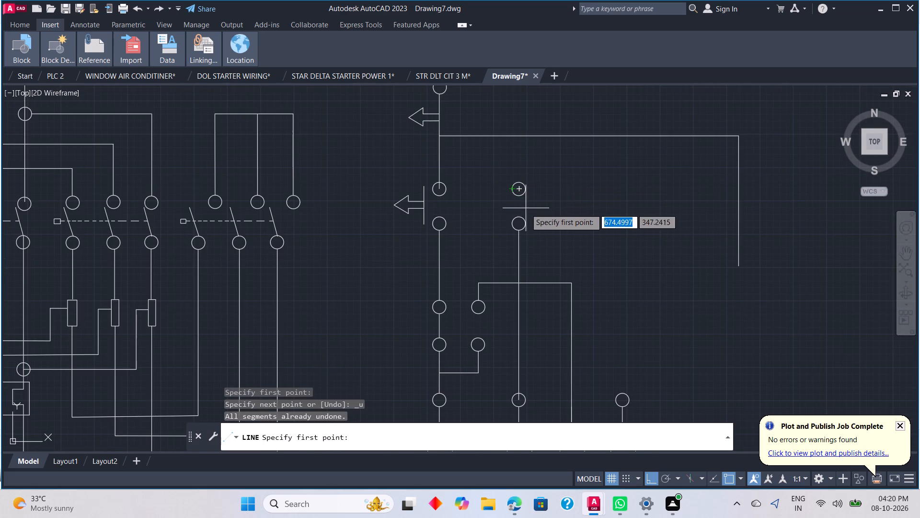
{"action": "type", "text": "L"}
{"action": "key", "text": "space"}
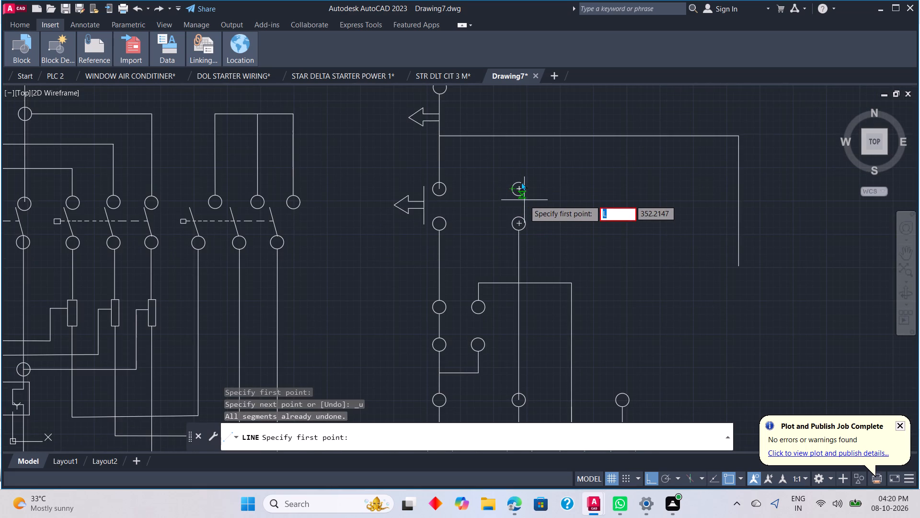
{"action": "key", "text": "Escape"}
Draw a vertical line from the top of the new upper contact circle up to the horizontal control line.
{"action": "type", "text": "L"}
{"action": "key", "text": "space"}
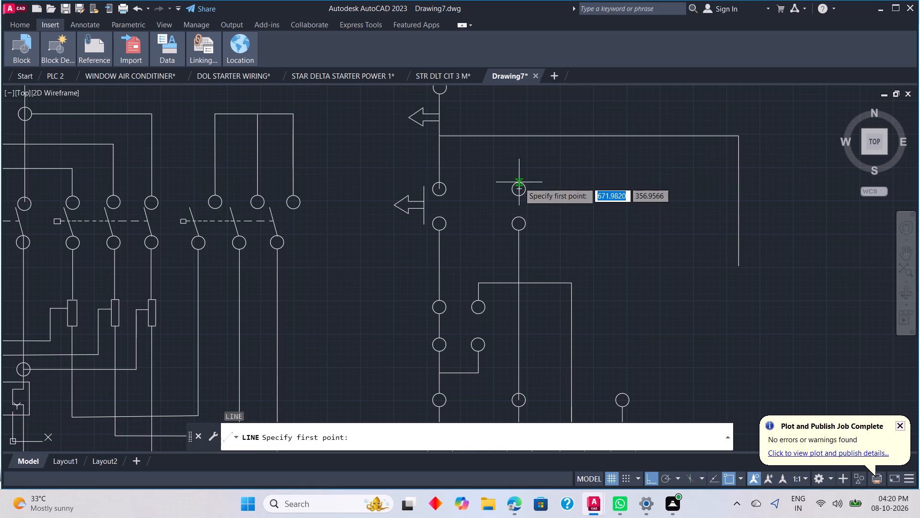
{"action": "scroll", "coordinate": [519, 182], "scroll_direction": "up", "scroll_amount": 5}
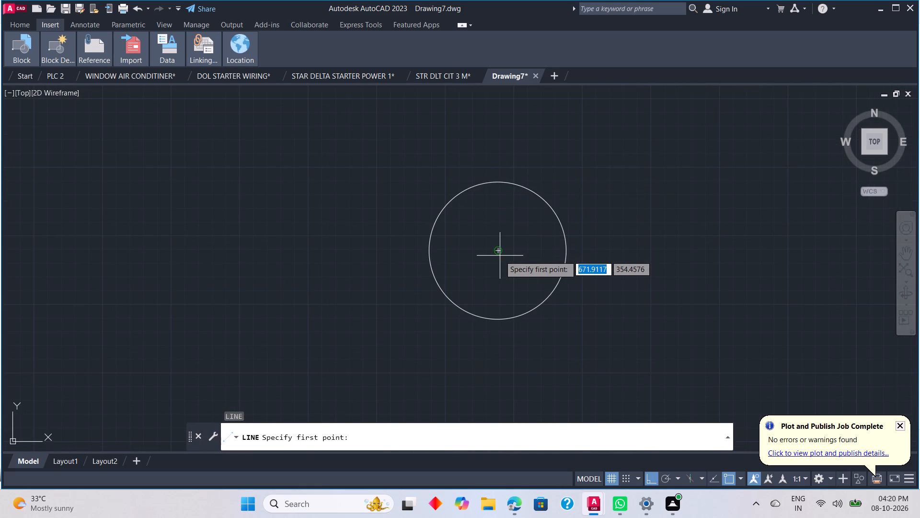
{"action": "left_click", "coordinate": [497, 179]}
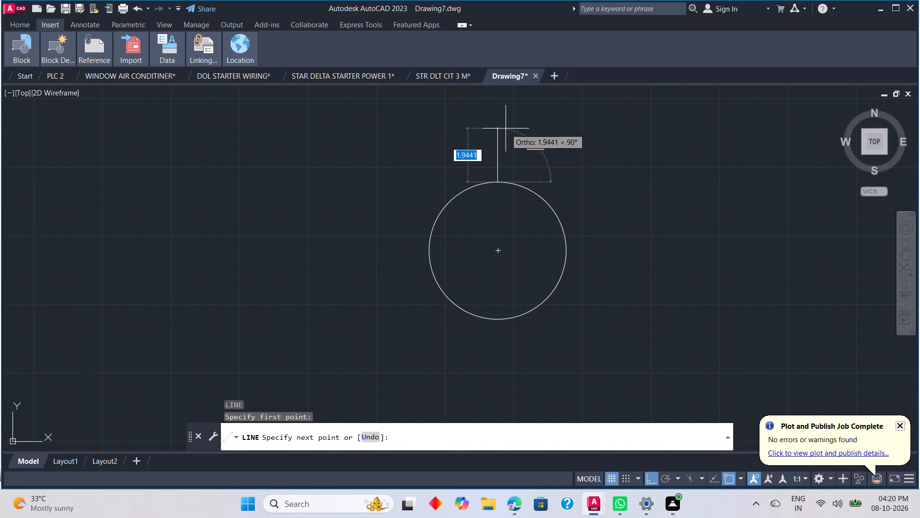
{"action": "middle_click", "coordinate": [506, 129]}
{"action": "middle_click", "coordinate": [506, 129]}
{"action": "middle_click_drag", "start_coordinate": [506, 129], "coordinate": [520, 213]}
{"action": "scroll", "coordinate": [516, 169], "scroll_direction": "down", "scroll_amount": 1}
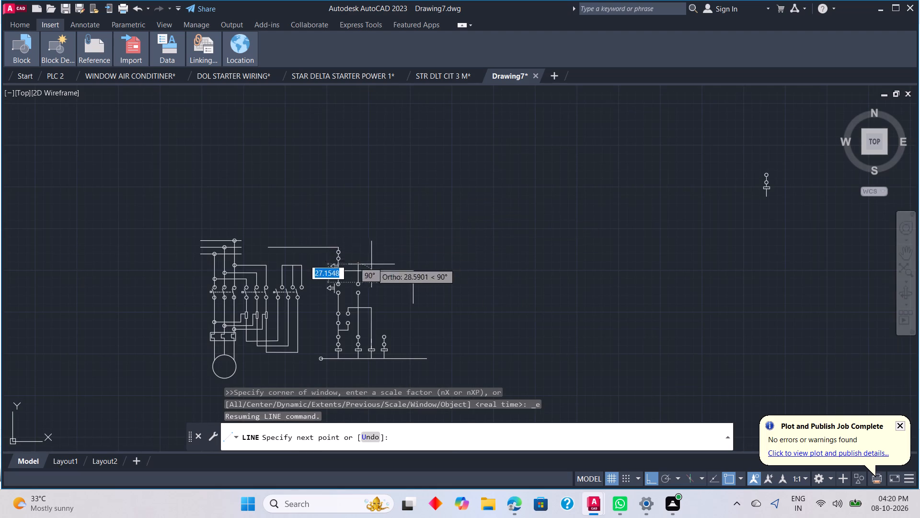
{"action": "scroll", "coordinate": [363, 277], "scroll_direction": "up", "scroll_amount": 3}
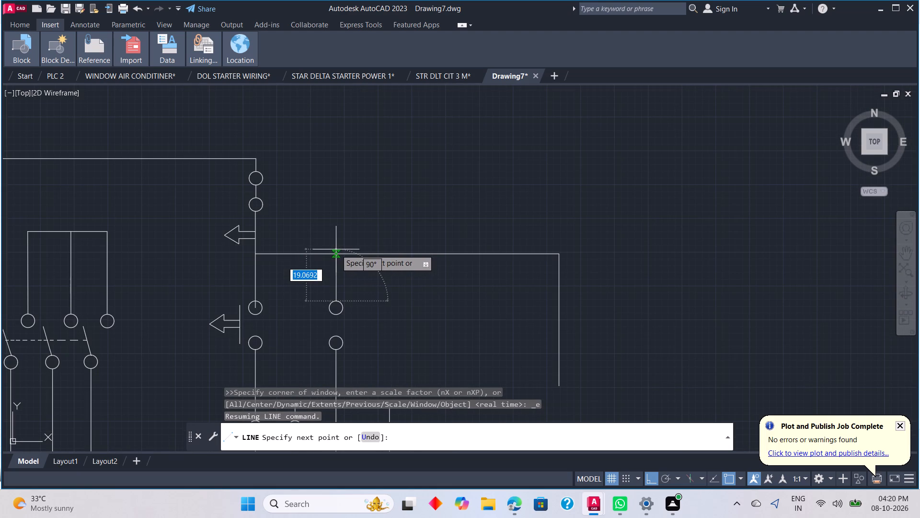
{"action": "left_click", "coordinate": [336, 249]}
{"action": "key", "text": "Escape"}
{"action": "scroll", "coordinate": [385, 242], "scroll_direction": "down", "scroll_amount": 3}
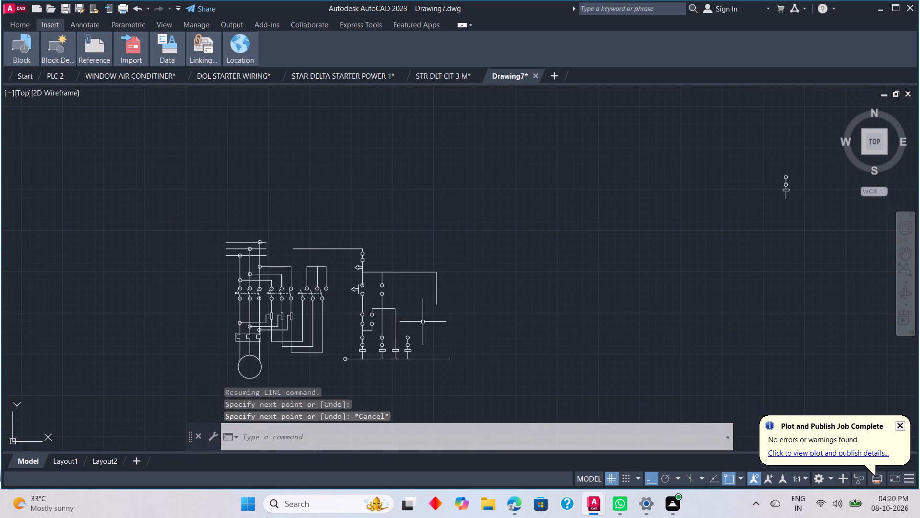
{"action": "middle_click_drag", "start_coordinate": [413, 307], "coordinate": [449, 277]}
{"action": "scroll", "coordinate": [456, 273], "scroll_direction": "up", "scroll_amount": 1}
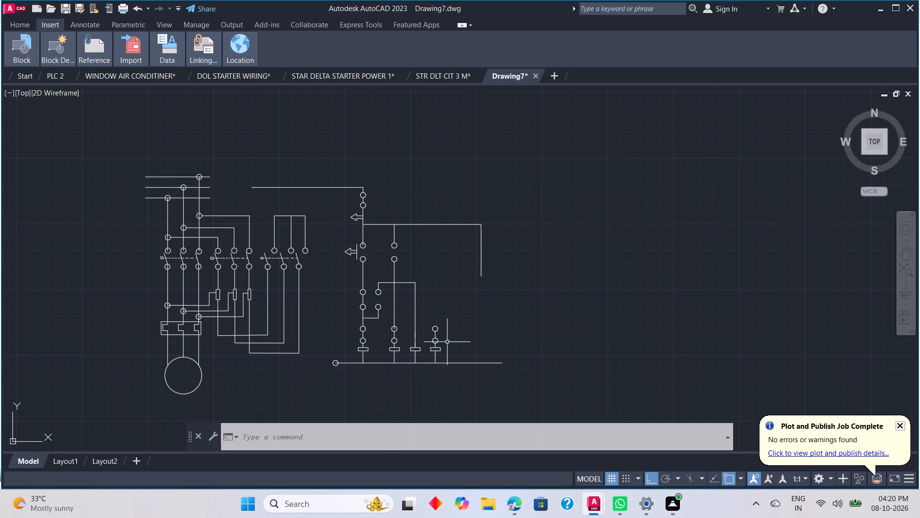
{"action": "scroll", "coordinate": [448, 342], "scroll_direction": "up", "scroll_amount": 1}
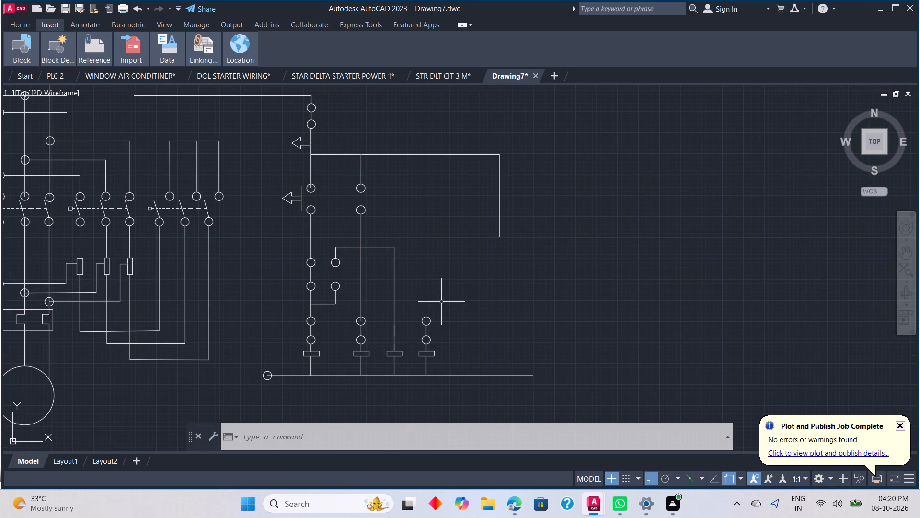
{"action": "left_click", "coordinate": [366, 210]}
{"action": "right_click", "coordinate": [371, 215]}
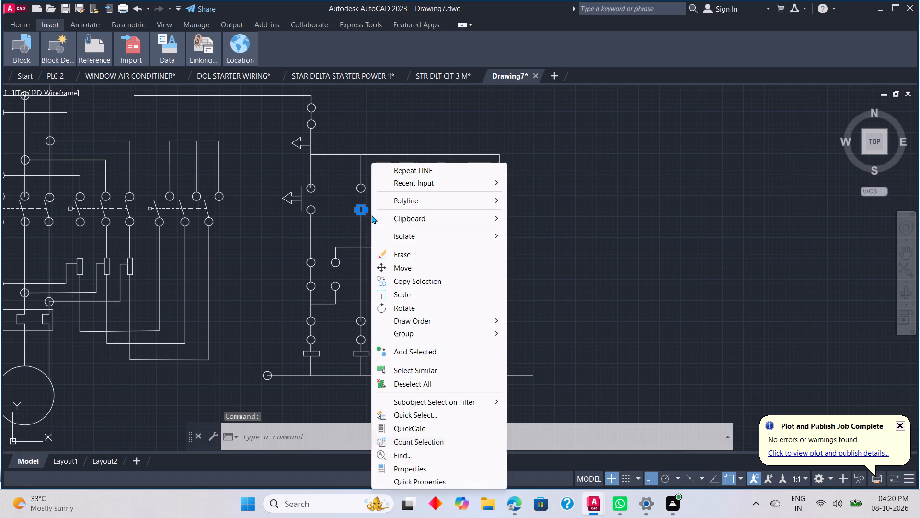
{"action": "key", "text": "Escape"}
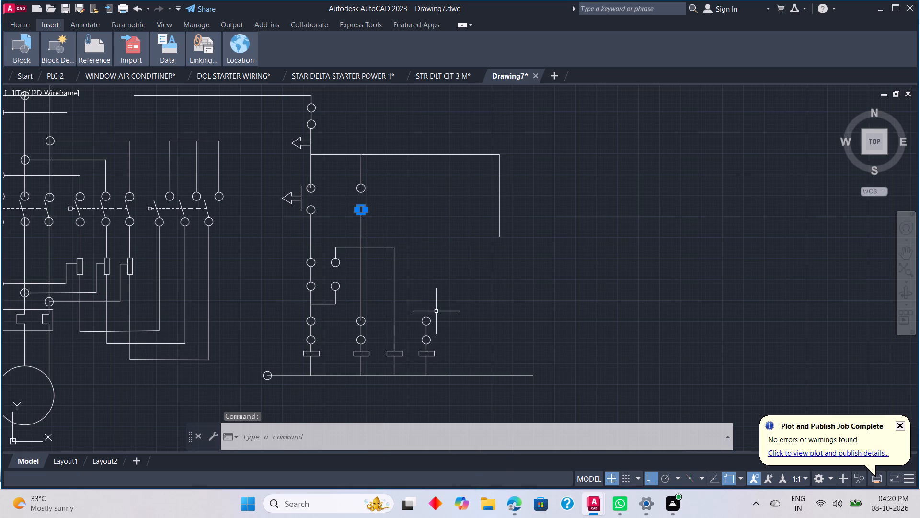
Draw a vertical line about 63 units upward from the last coil branch's upper circle, ending level with the new lower contact circle.
{"action": "key", "text": "l"}
{"action": "key", "text": "space"}
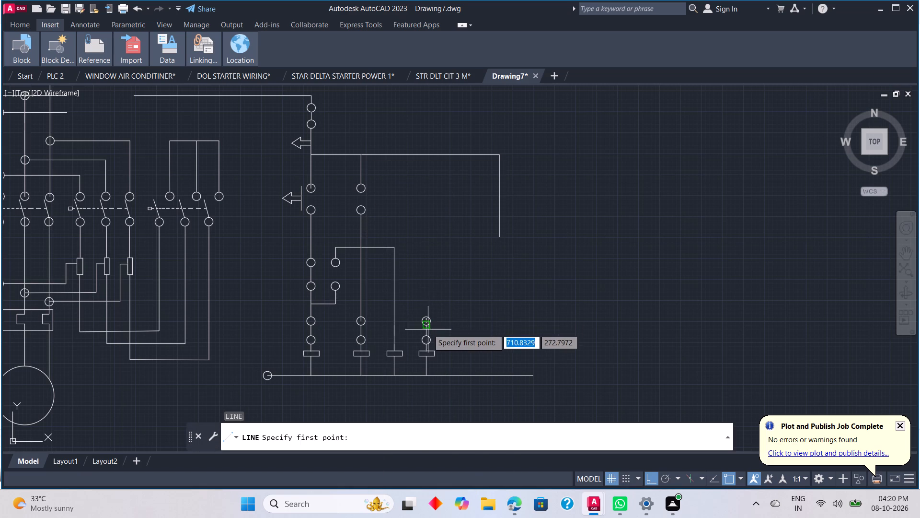
{"action": "scroll", "coordinate": [427, 326], "scroll_direction": "up", "scroll_amount": 2}
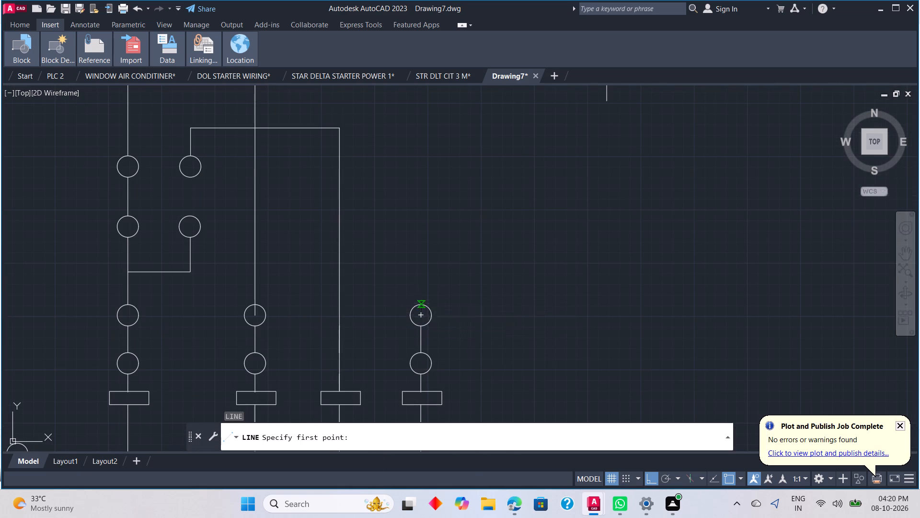
{"action": "left_click", "coordinate": [421, 303]}
{"action": "scroll", "coordinate": [440, 154], "scroll_direction": "down", "scroll_amount": 2}
{"action": "middle_click_drag", "start_coordinate": [438, 112], "coordinate": [448, 193]}
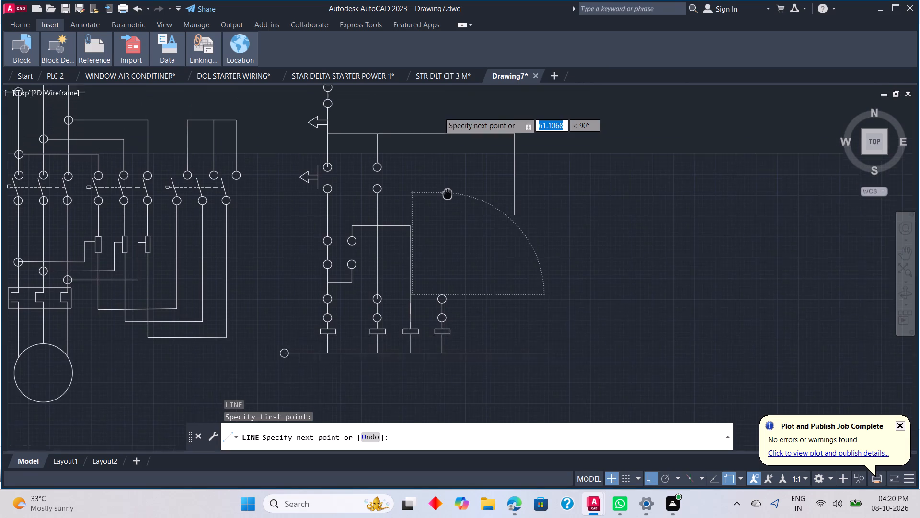
{"action": "middle_click_drag", "start_coordinate": [448, 193], "coordinate": [447, 199]}
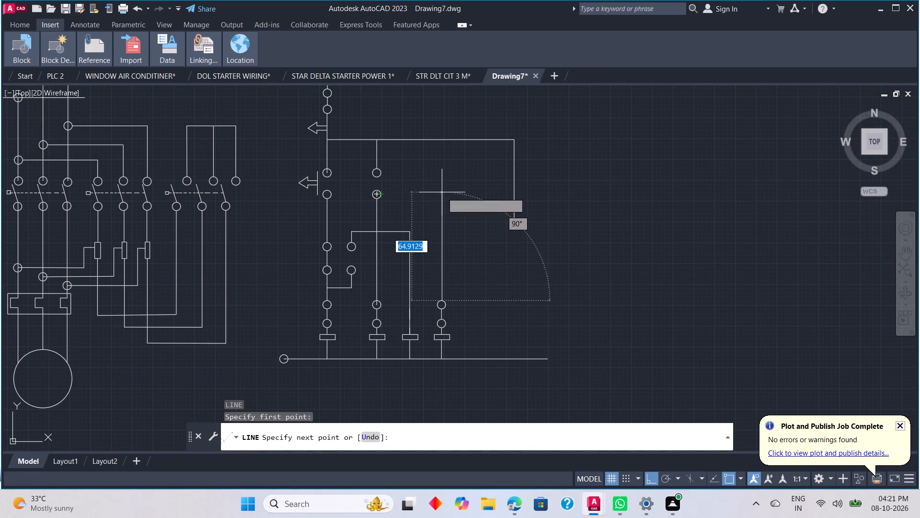
{"action": "scroll", "coordinate": [432, 198], "scroll_direction": "up", "scroll_amount": 3}
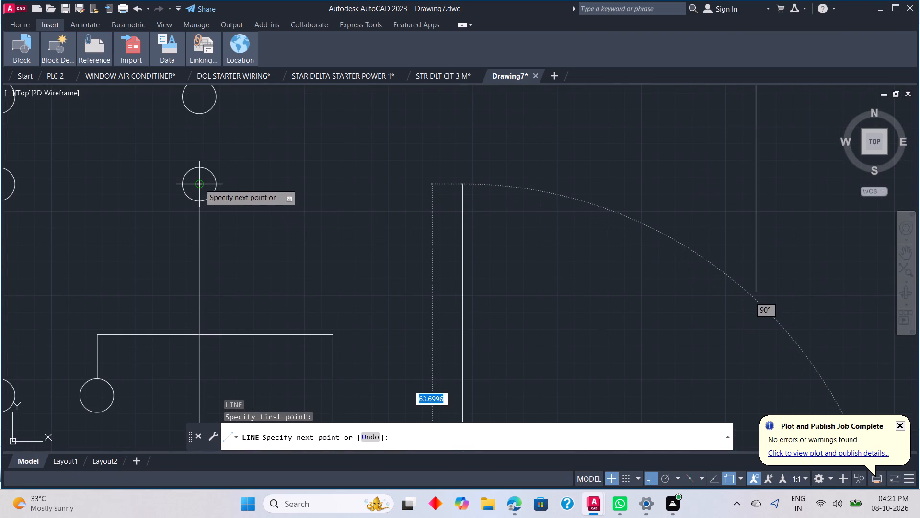
{"action": "left_click", "coordinate": [421, 187]}
{"action": "key", "text": "Escape"}
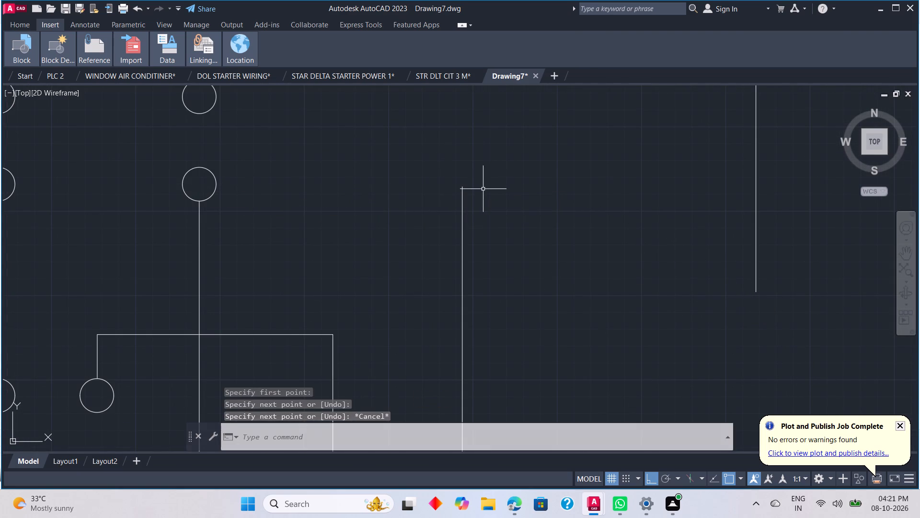
Copy the second branch's lower contact circle about 39 units across onto the top end of the last coil branch's vertical line.
{"action": "left_click", "coordinate": [216, 179]}
{"action": "right_click", "coordinate": [227, 185]}
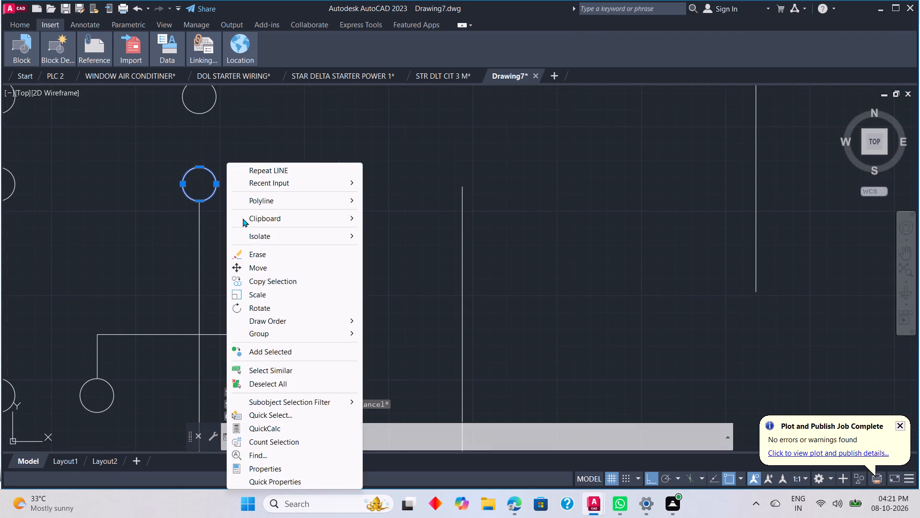
{"action": "left_click", "coordinate": [273, 282]}
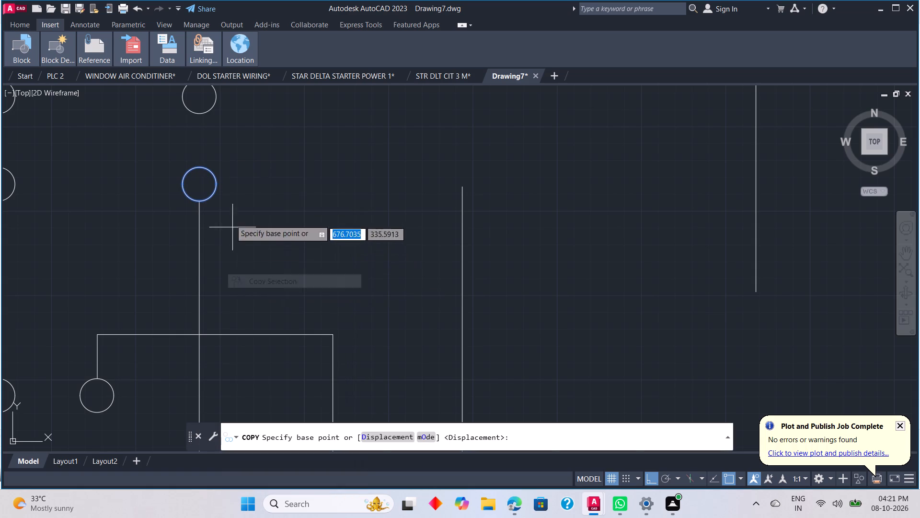
{"action": "left_click", "coordinate": [197, 182]}
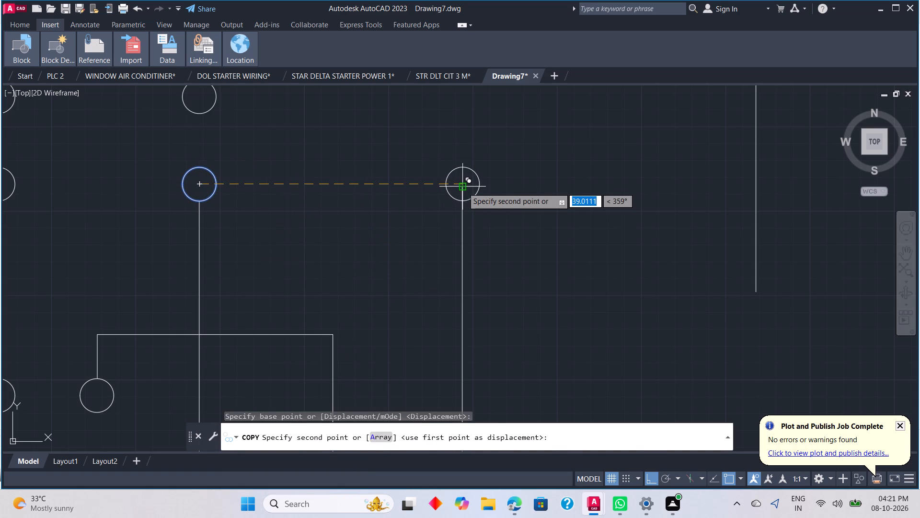
{"action": "left_click", "coordinate": [463, 188]}
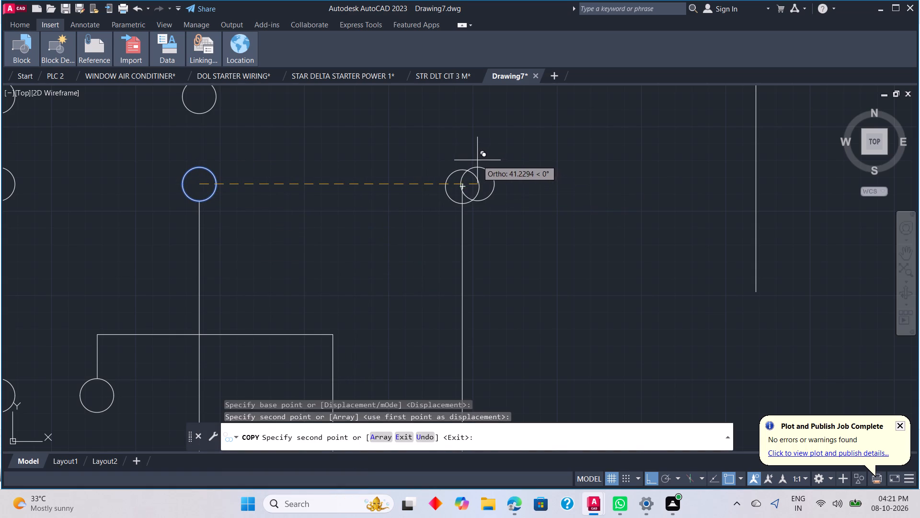
{"action": "key", "text": "Escape"}
Copy the second branch's upper contact circle horizontally, aligned directly above the last coil branch's new lower contact circle.
{"action": "middle_click_drag", "start_coordinate": [460, 145], "coordinate": [463, 176]}
{"action": "left_click", "coordinate": [216, 135]}
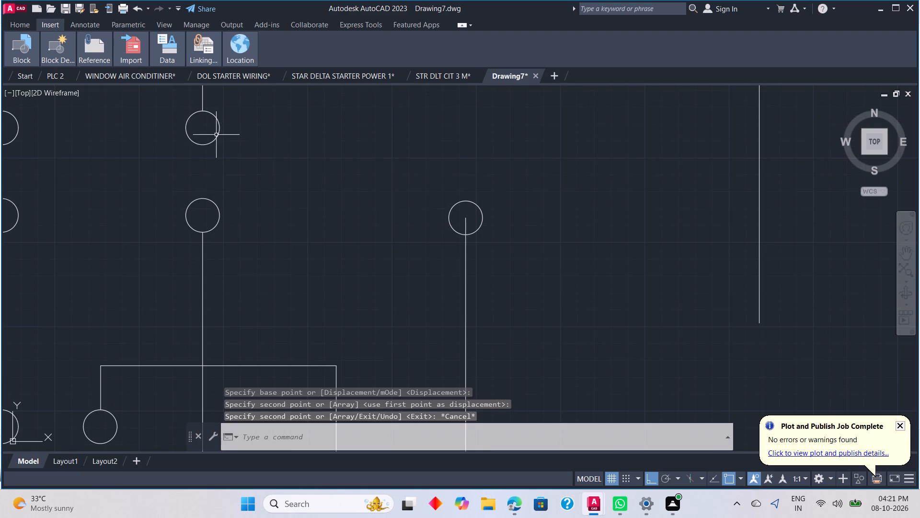
{"action": "right_click_drag", "start_coordinate": [252, 150], "coordinate": [258, 163]}
{"action": "left_click", "coordinate": [299, 283]}
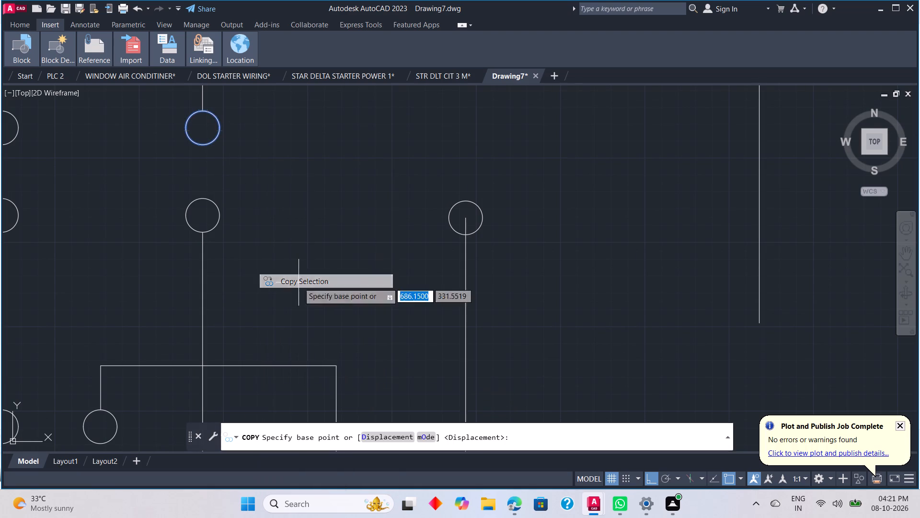
{"action": "left_click", "coordinate": [202, 129]}
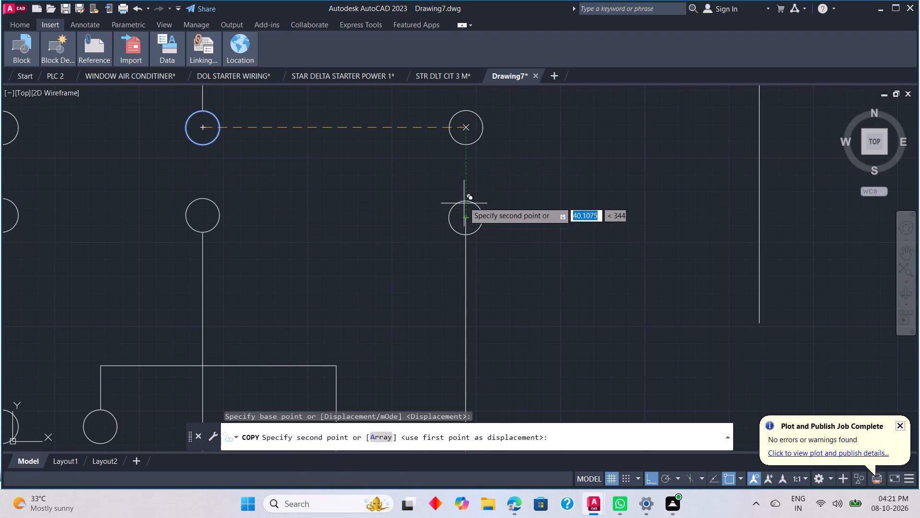
{"action": "left_click", "coordinate": [466, 162]}
{"action": "key", "text": "Escape"}
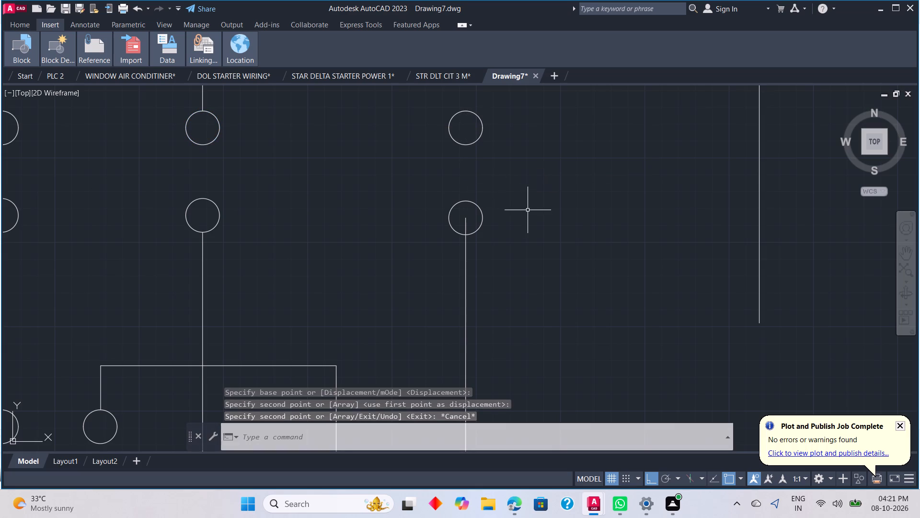
Trim the vertical line segment inside the last coil branch's new lower contact circle.
{"action": "key", "text": "t"}
{"action": "key", "text": "r"}
{"action": "key", "text": "space"}
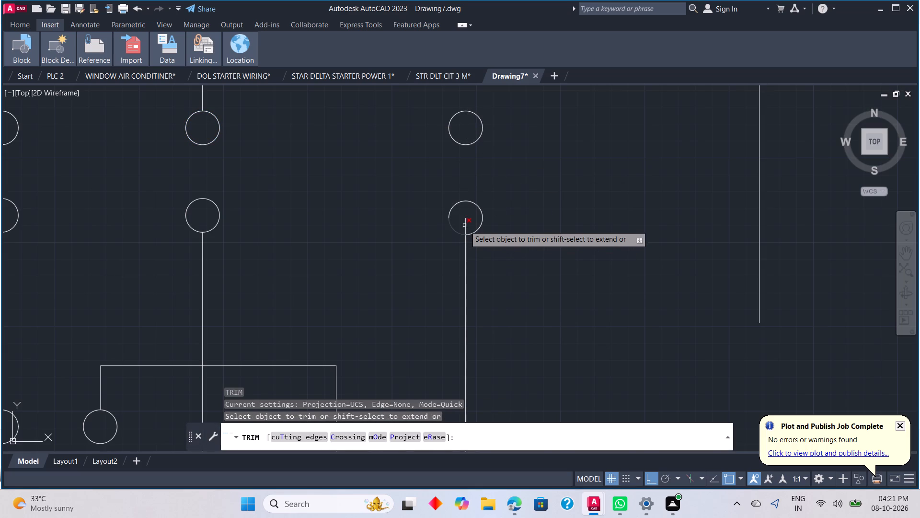
{"action": "left_click", "coordinate": [465, 223]}
{"action": "scroll", "coordinate": [494, 233], "scroll_direction": "down", "scroll_amount": 2}
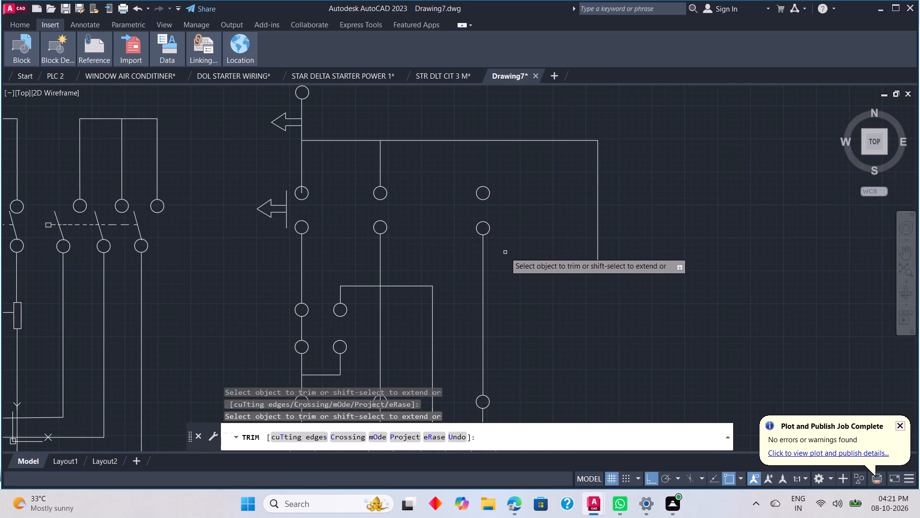
{"action": "key", "text": "Escape"}
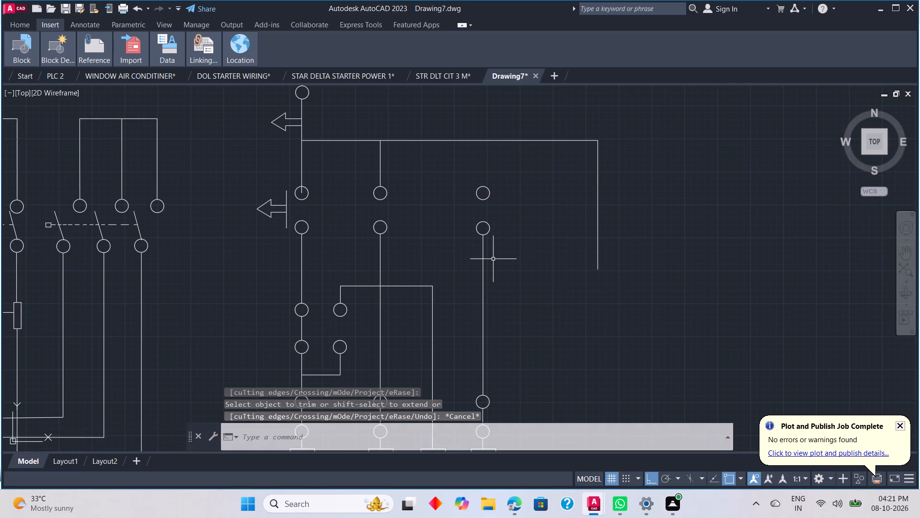
Draw a line from the top of the last coil branch's upper contact circle up to the horizontal control line.
{"action": "key", "text": "l"}
{"action": "key", "text": "space"}
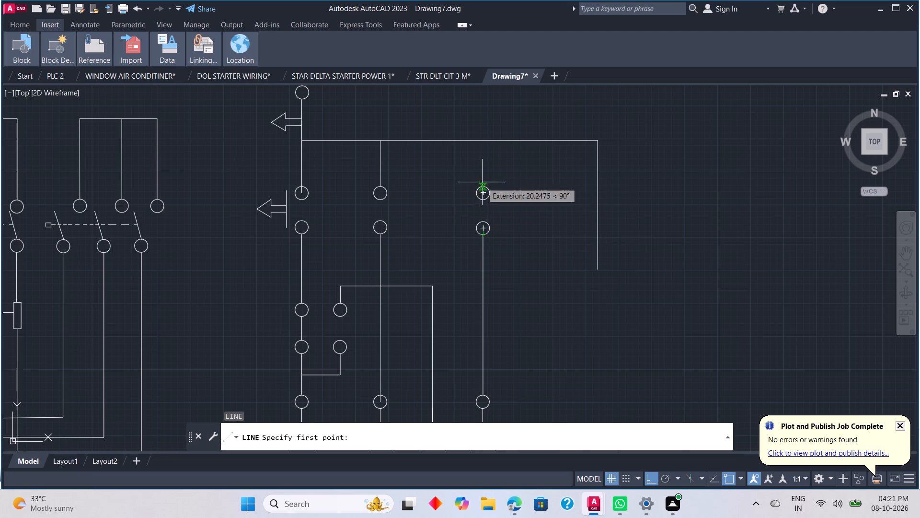
{"action": "left_click", "coordinate": [483, 185]}
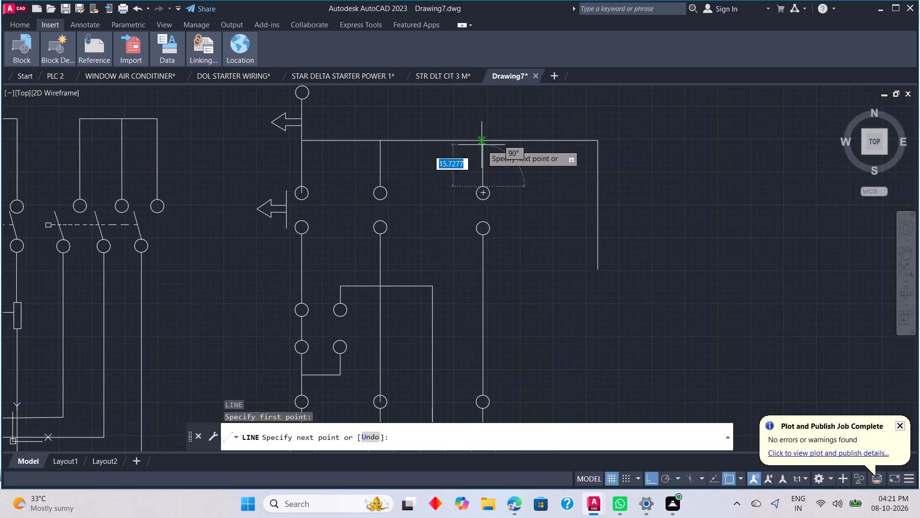
{"action": "left_click", "coordinate": [484, 136]}
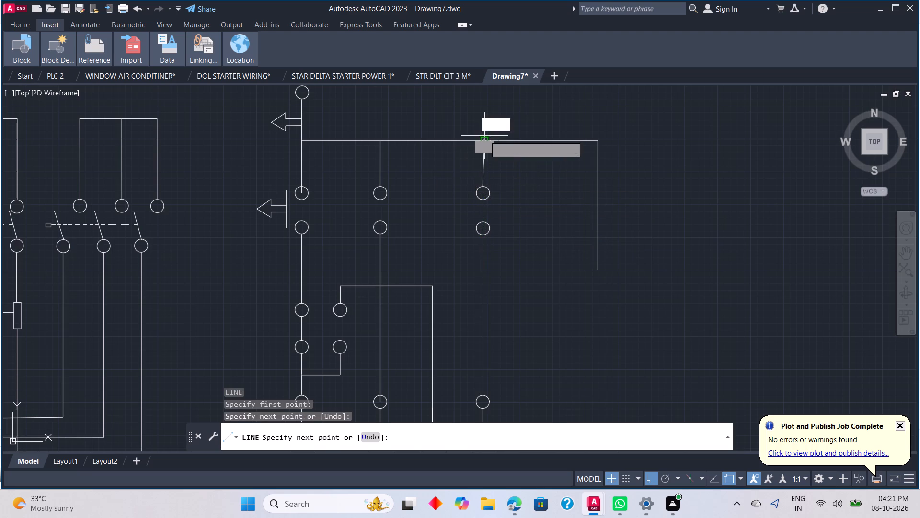
{"action": "key", "text": "ctrl+z"}
{"action": "scroll", "coordinate": [492, 170], "scroll_direction": "up", "scroll_amount": 1}
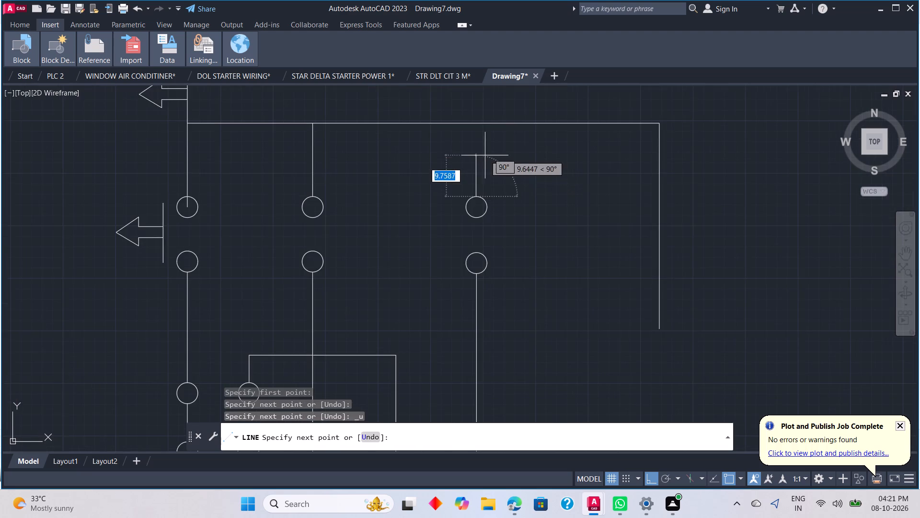
{"action": "scroll", "coordinate": [476, 120], "scroll_direction": "up", "scroll_amount": 1}
{"action": "left_click", "coordinate": [476, 119]}
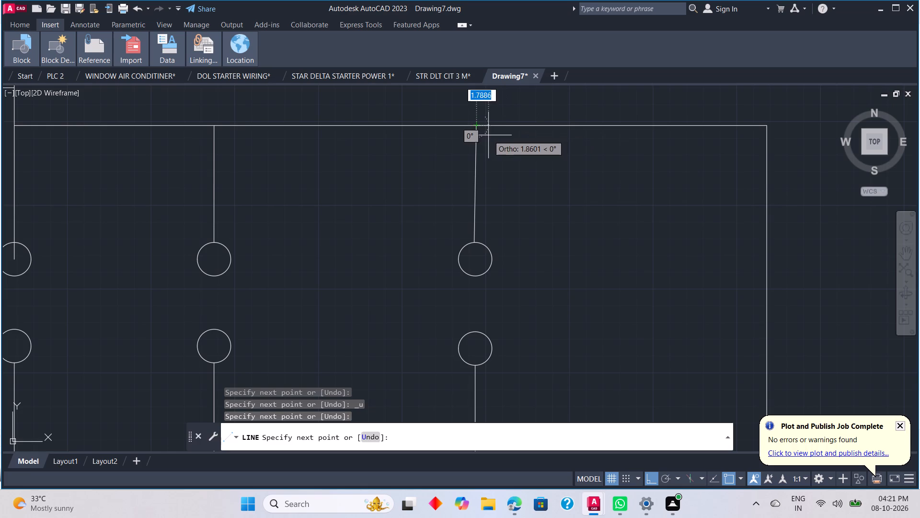
{"action": "key", "text": "Escape"}
Copy the last coil branch's lower contact circle horizontally about 23 units toward the control line's far vertical end.
{"action": "scroll", "coordinate": [485, 148], "scroll_direction": "down", "scroll_amount": 3}
{"action": "scroll", "coordinate": [517, 223], "scroll_direction": "down", "scroll_amount": 1}
{"action": "middle_click_drag", "start_coordinate": [534, 260], "coordinate": [530, 249]}
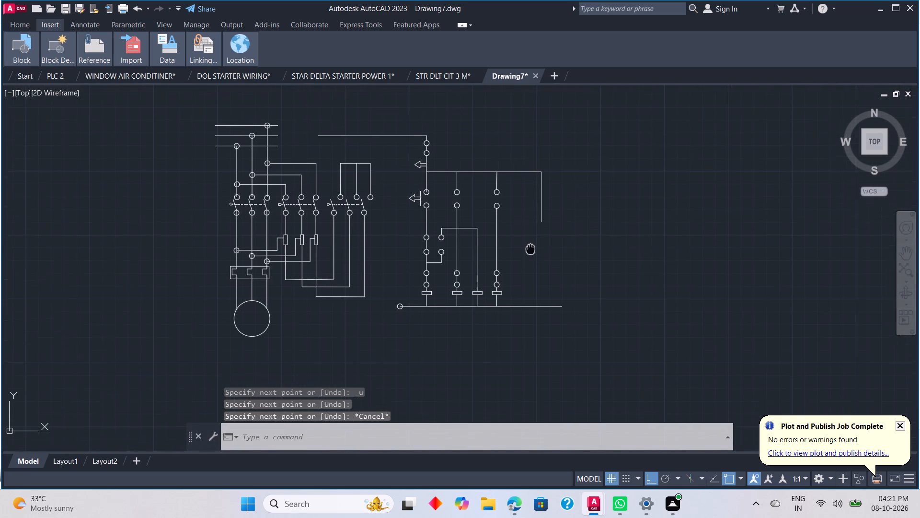
{"action": "middle_click_drag", "start_coordinate": [530, 249], "coordinate": [540, 231]}
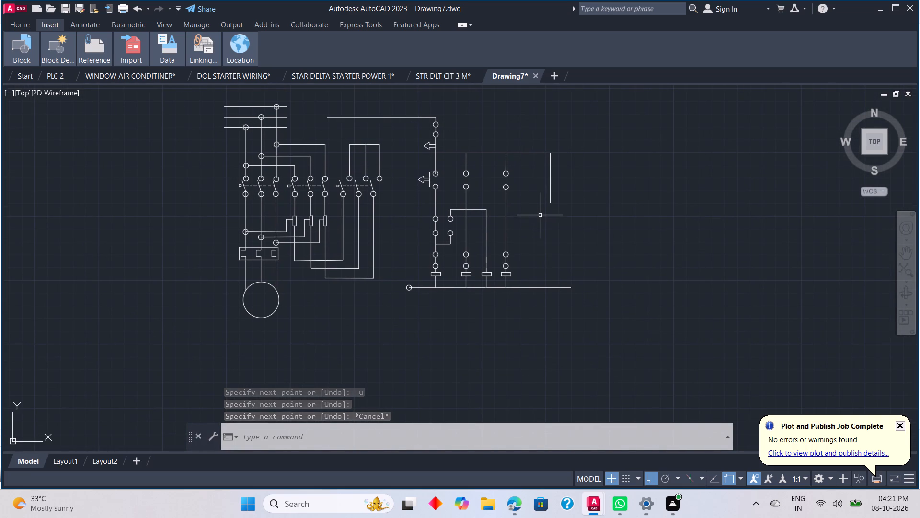
{"action": "scroll", "coordinate": [522, 184], "scroll_direction": "up", "scroll_amount": 4}
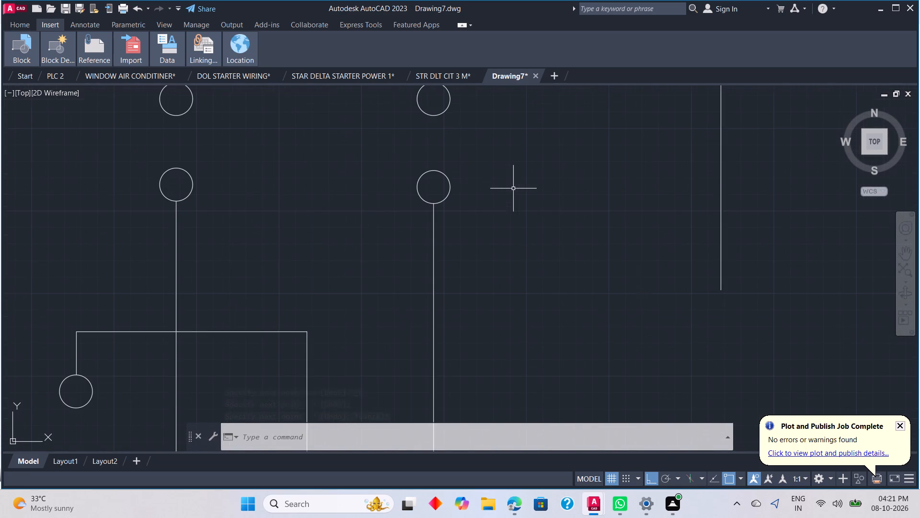
{"action": "left_click", "coordinate": [450, 188]}
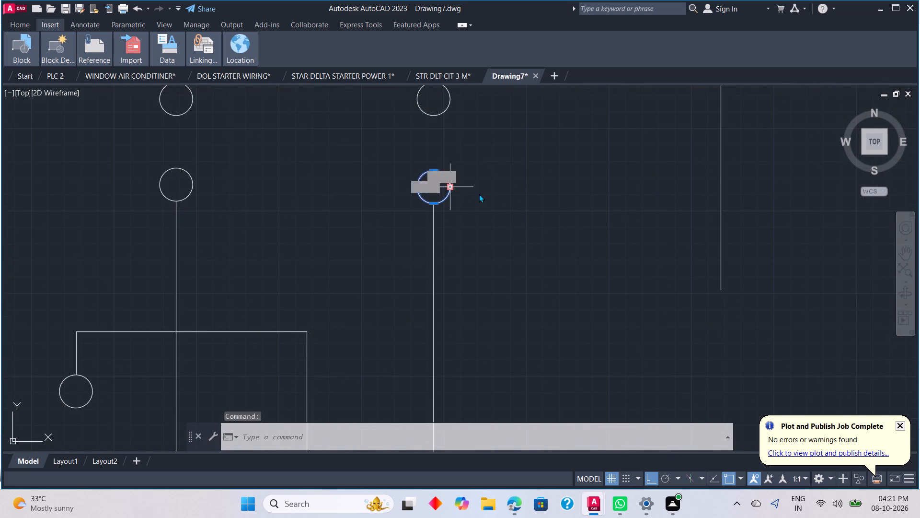
{"action": "right_click", "coordinate": [491, 198]}
{"action": "right_click", "coordinate": [511, 169]}
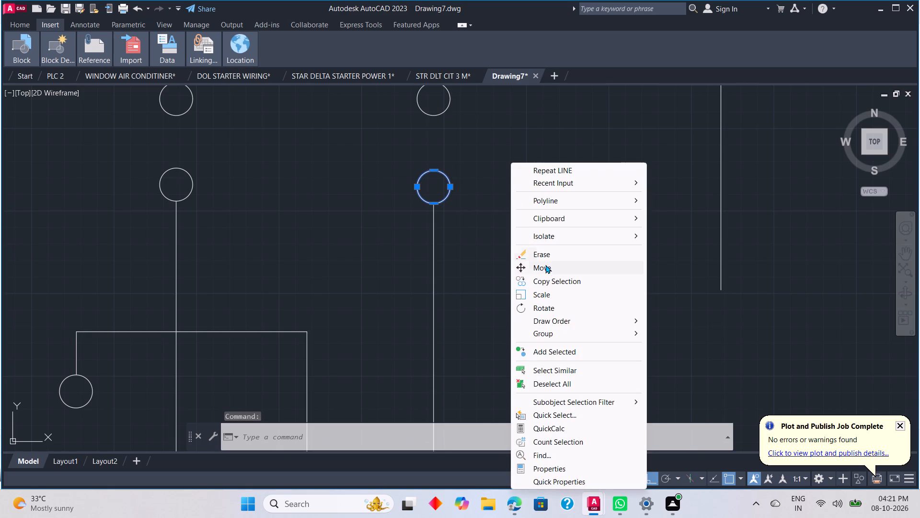
{"action": "left_click", "coordinate": [544, 280]}
{"action": "left_click", "coordinate": [437, 188]}
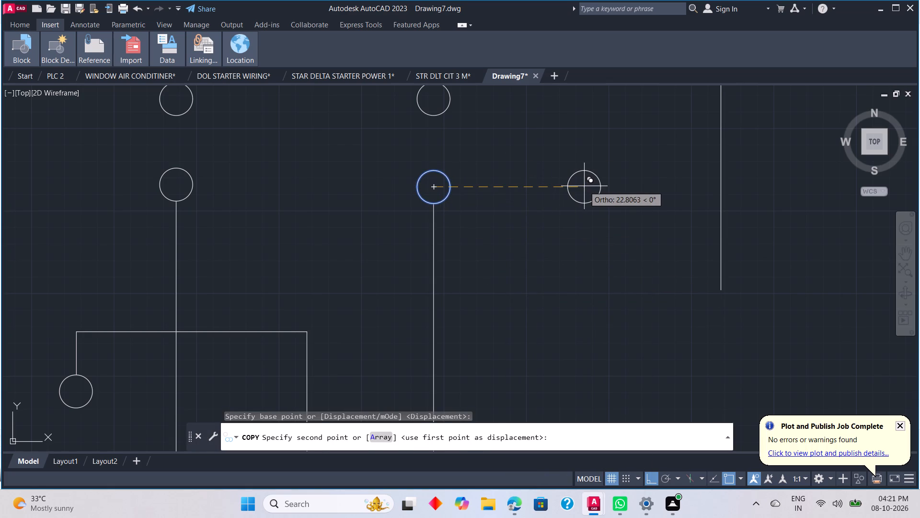
{"action": "left_click", "coordinate": [583, 187]}
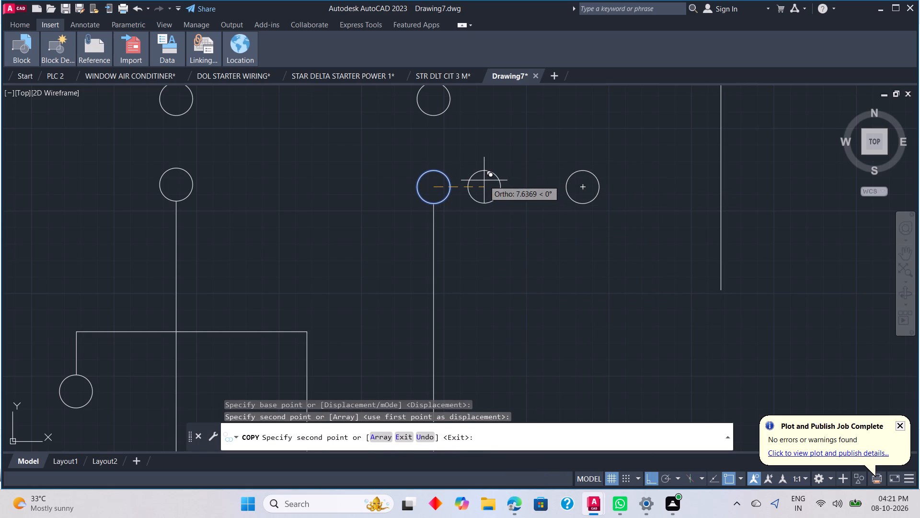
{"action": "key", "text": "Escape"}
Copy the last coil branch's upper contact circle horizontally about 22 units, above the newly copied lower circle.
{"action": "middle_click_drag", "start_coordinate": [489, 129], "coordinate": [504, 190]}
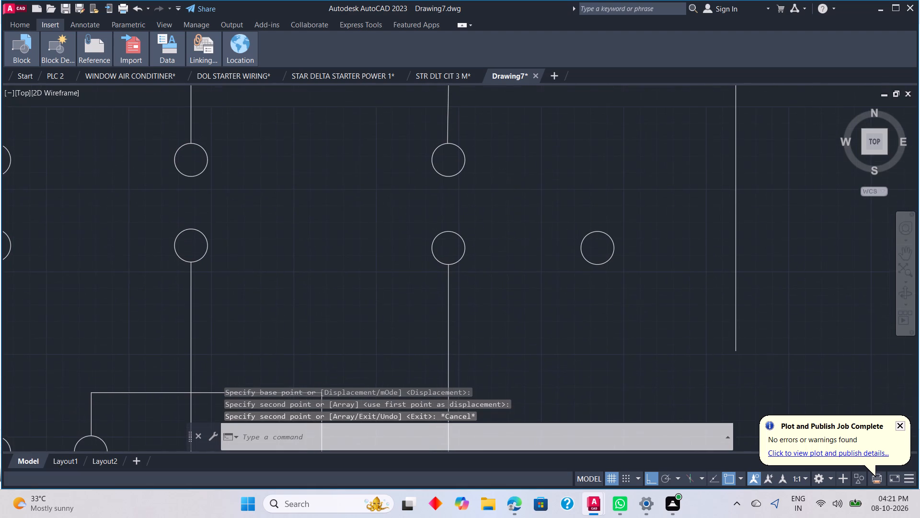
{"action": "left_click", "coordinate": [467, 162]}
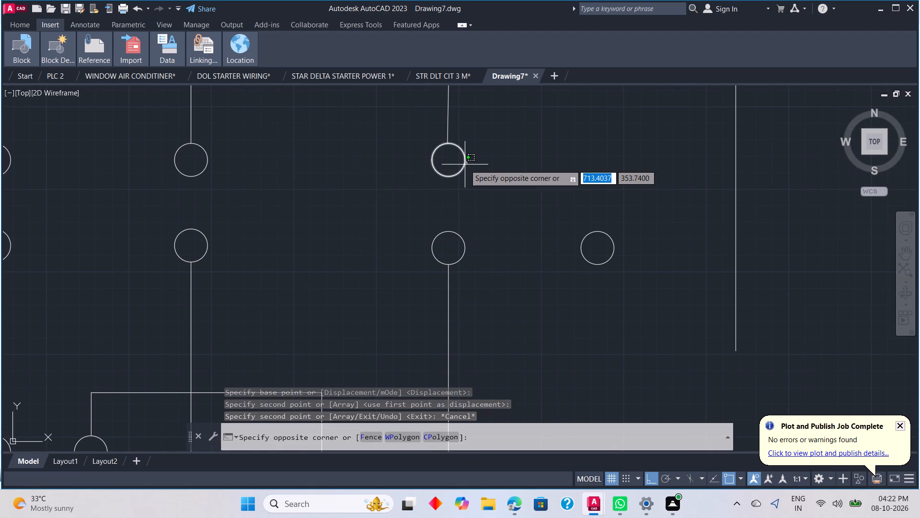
{"action": "left_click", "coordinate": [465, 165]}
{"action": "right_click", "coordinate": [491, 166]}
{"action": "left_click", "coordinate": [528, 283]}
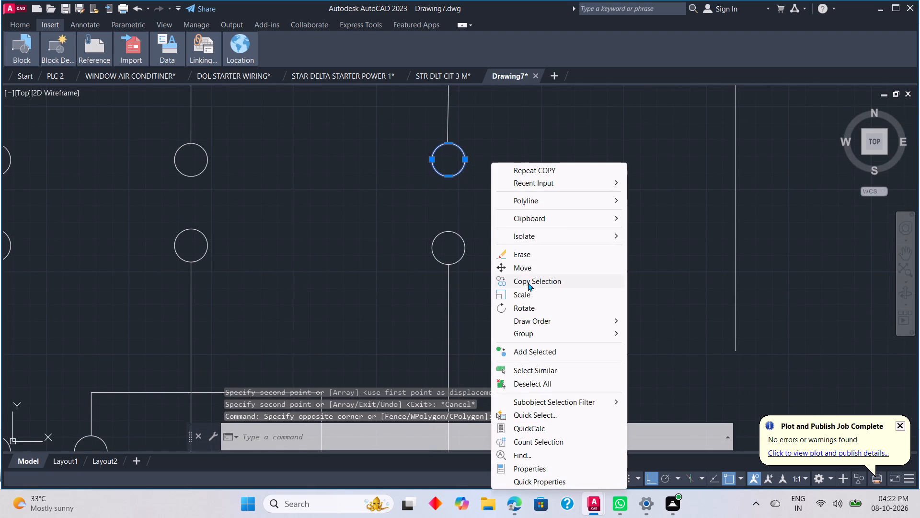
{"action": "left_click", "coordinate": [449, 161]}
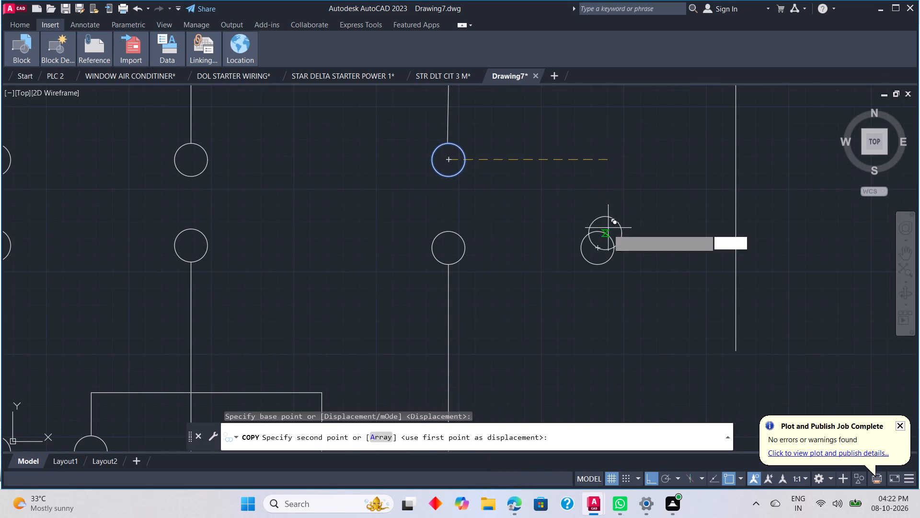
{"action": "left_click", "coordinate": [597, 162]}
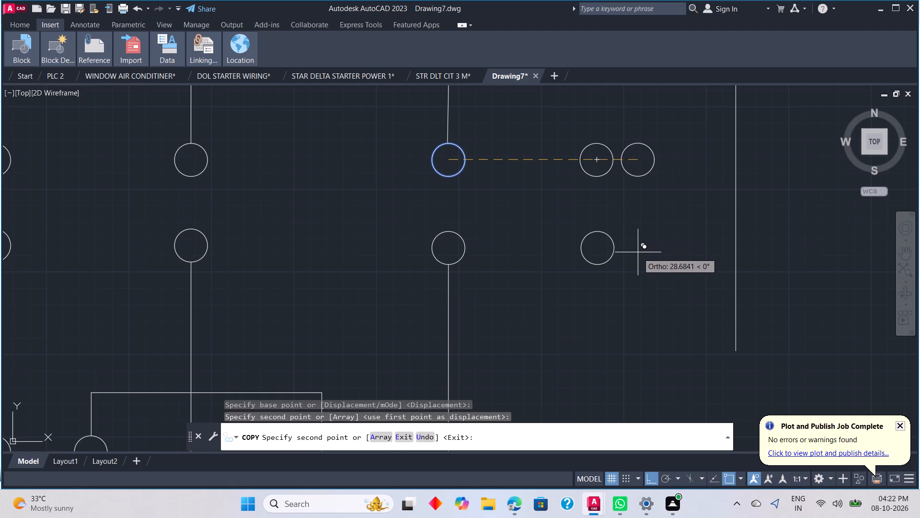
{"action": "key", "text": "ctrl+z"}
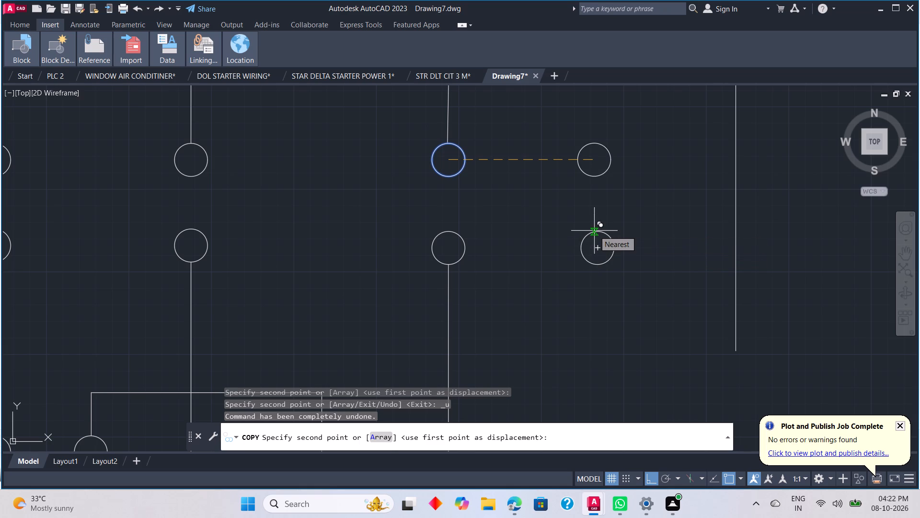
{"action": "left_click", "coordinate": [594, 231]}
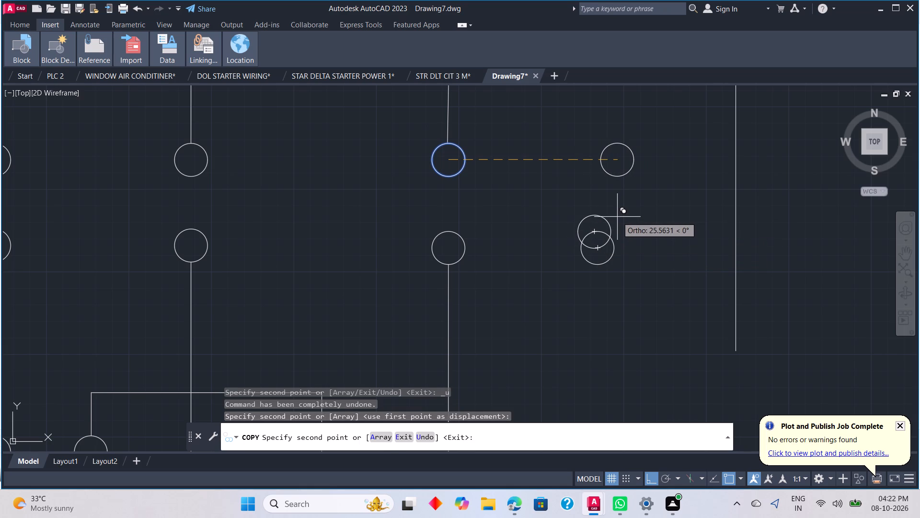
{"action": "key", "text": "ctrl+z"}
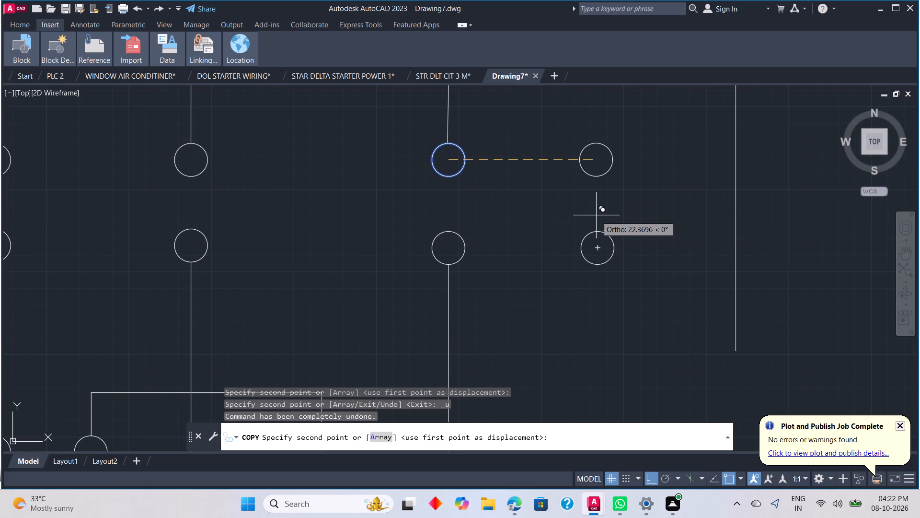
{"action": "left_click", "coordinate": [596, 176]}
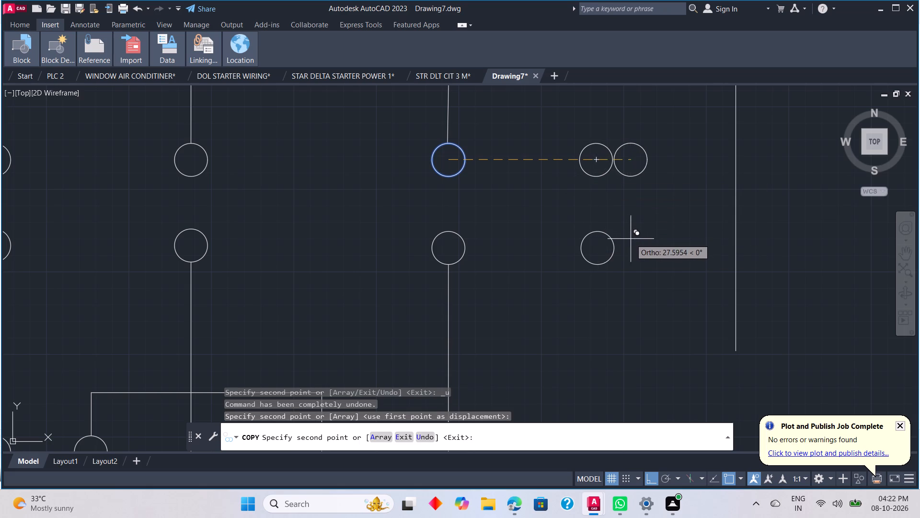
{"action": "key", "text": "Escape"}
Draw a line from the last coil branch across beneath the parallel contact and about 12 units up to its lower circle.
{"action": "scroll", "coordinate": [622, 226], "scroll_direction": "down", "scroll_amount": 3}
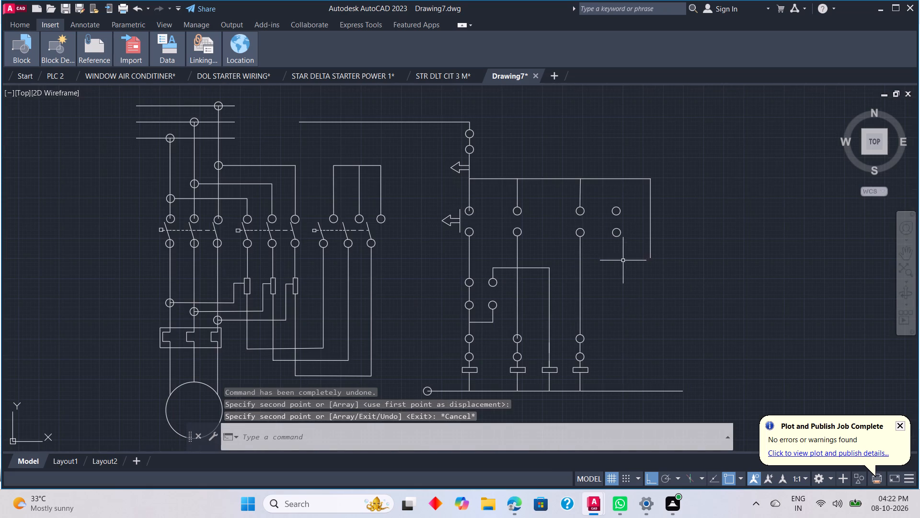
{"action": "scroll", "coordinate": [623, 260], "scroll_direction": "up", "scroll_amount": 2}
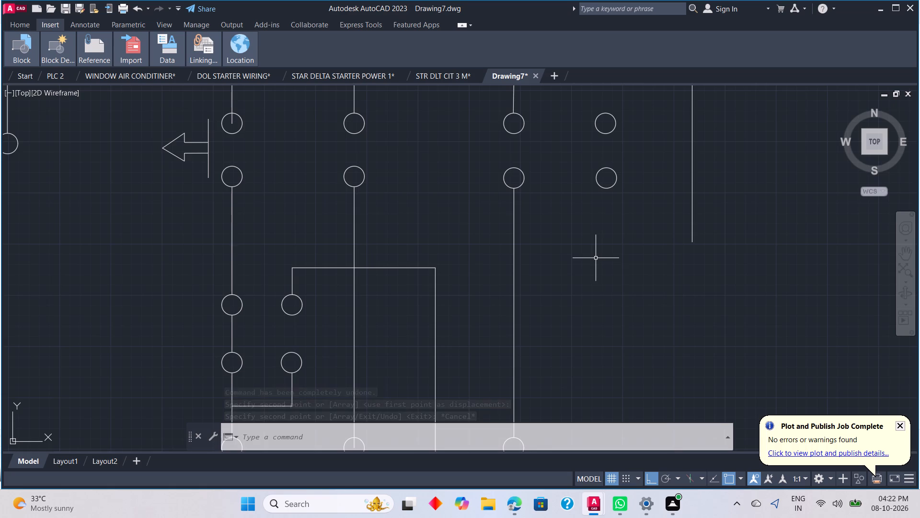
{"action": "type", "text": "L"}
{"action": "key", "text": "space"}
{"action": "scroll", "coordinate": [579, 240], "scroll_direction": "up", "scroll_amount": 1}
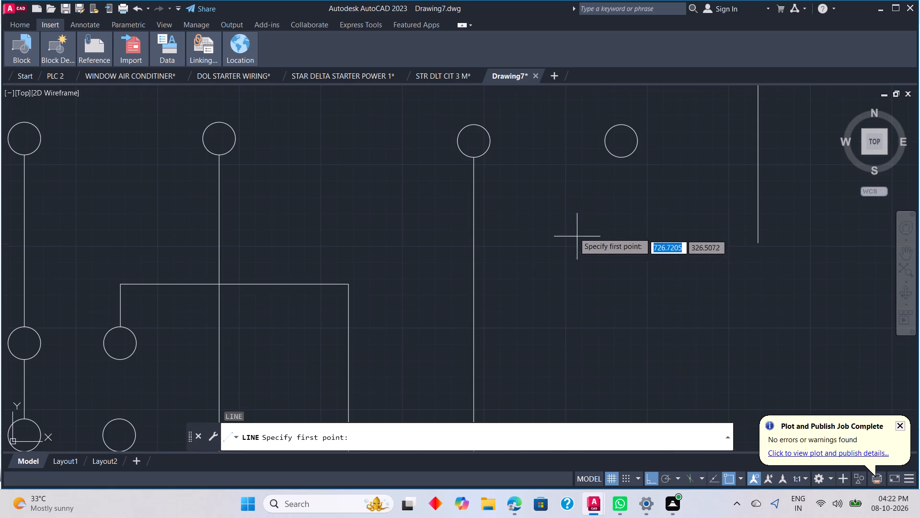
{"action": "left_click", "coordinate": [473, 237]}
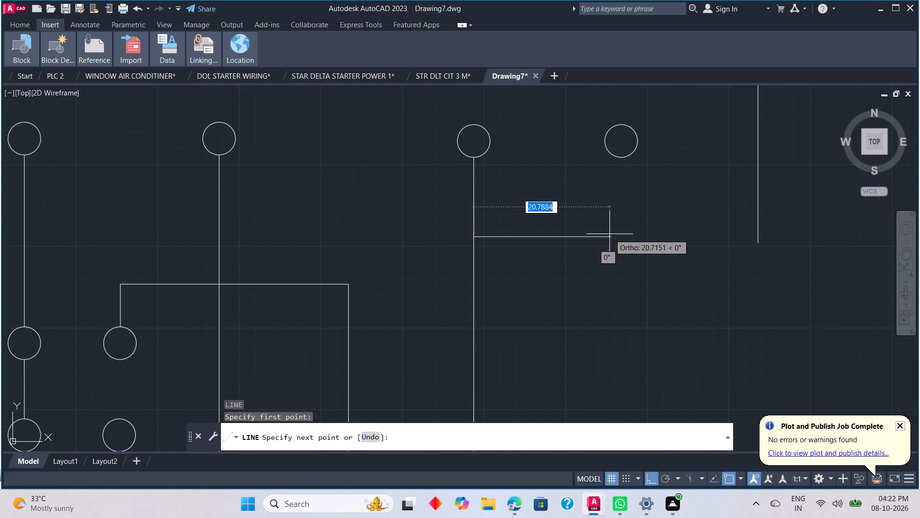
{"action": "left_click", "coordinate": [619, 238]}
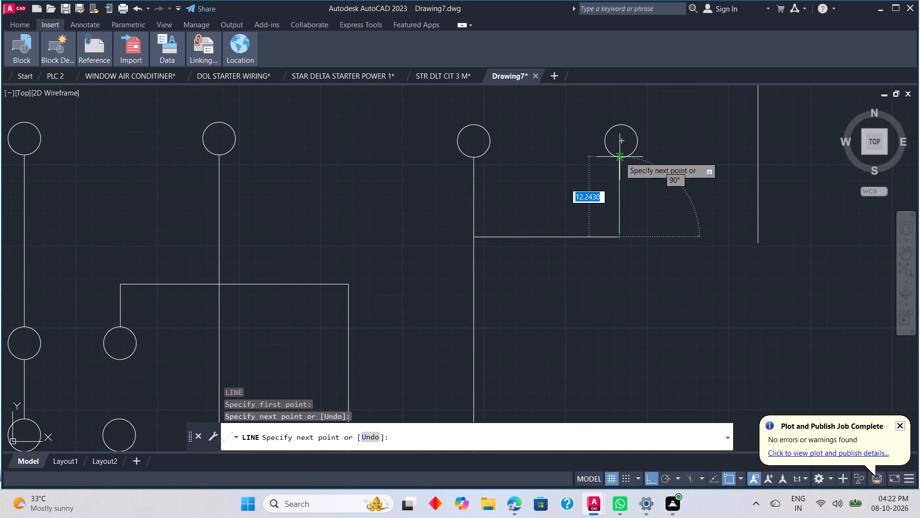
{"action": "left_click", "coordinate": [620, 157]}
{"action": "key", "text": "Escape"}
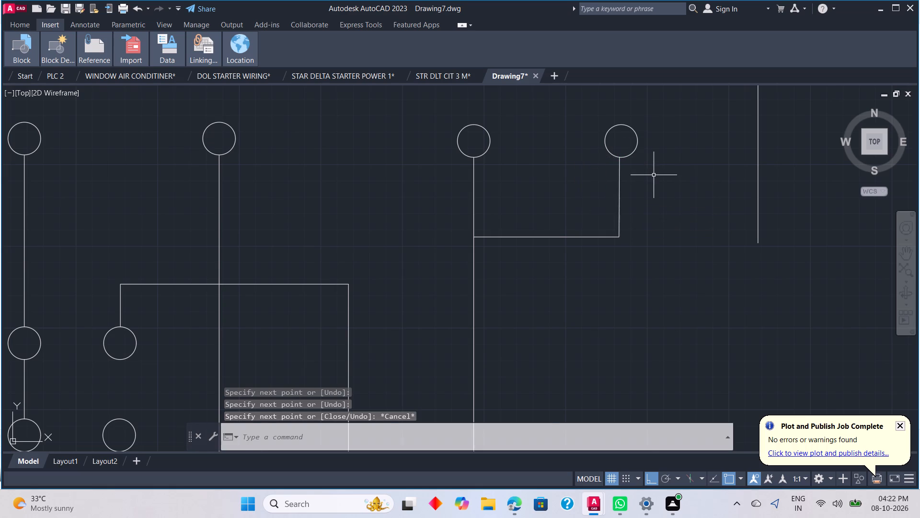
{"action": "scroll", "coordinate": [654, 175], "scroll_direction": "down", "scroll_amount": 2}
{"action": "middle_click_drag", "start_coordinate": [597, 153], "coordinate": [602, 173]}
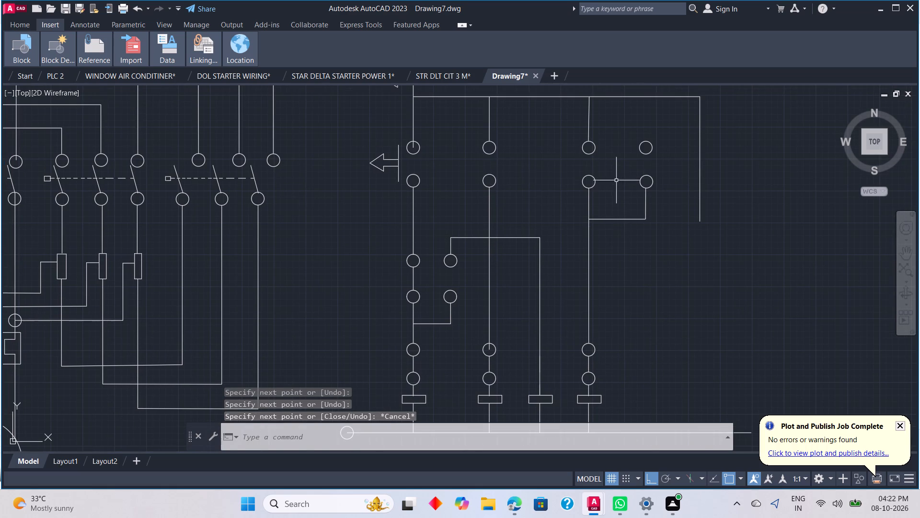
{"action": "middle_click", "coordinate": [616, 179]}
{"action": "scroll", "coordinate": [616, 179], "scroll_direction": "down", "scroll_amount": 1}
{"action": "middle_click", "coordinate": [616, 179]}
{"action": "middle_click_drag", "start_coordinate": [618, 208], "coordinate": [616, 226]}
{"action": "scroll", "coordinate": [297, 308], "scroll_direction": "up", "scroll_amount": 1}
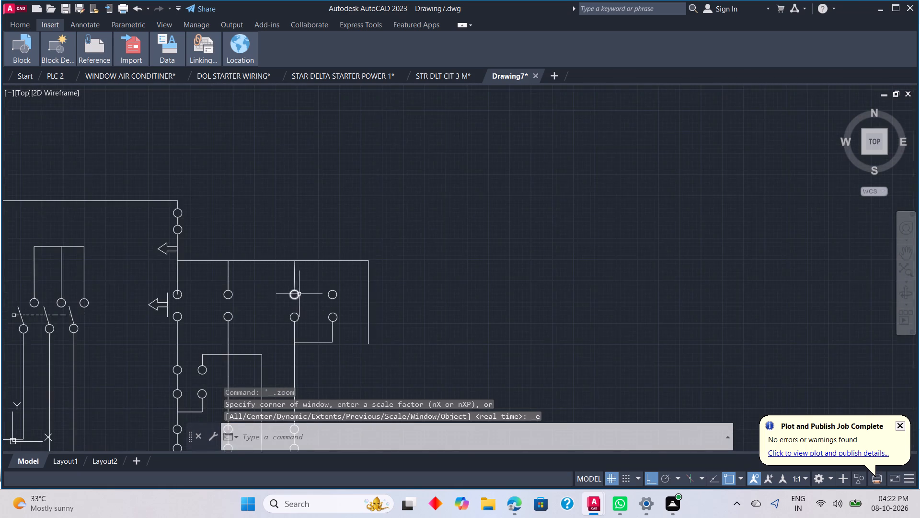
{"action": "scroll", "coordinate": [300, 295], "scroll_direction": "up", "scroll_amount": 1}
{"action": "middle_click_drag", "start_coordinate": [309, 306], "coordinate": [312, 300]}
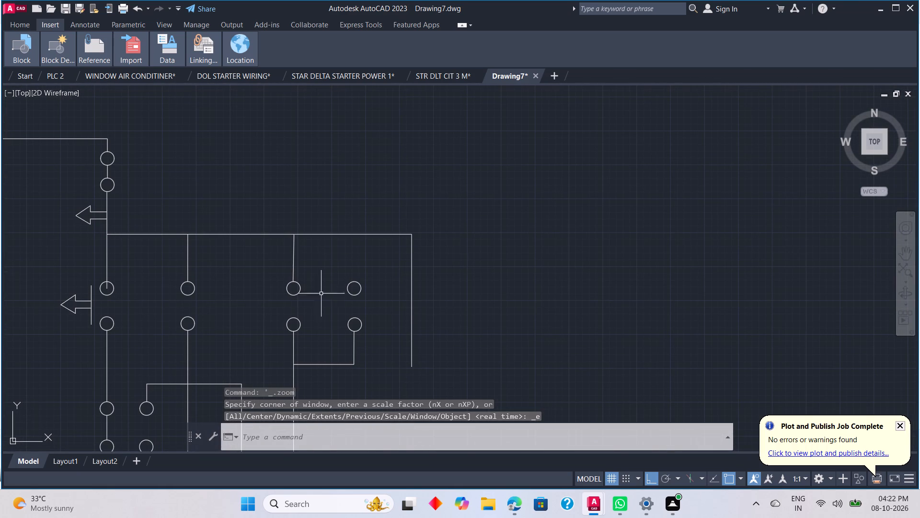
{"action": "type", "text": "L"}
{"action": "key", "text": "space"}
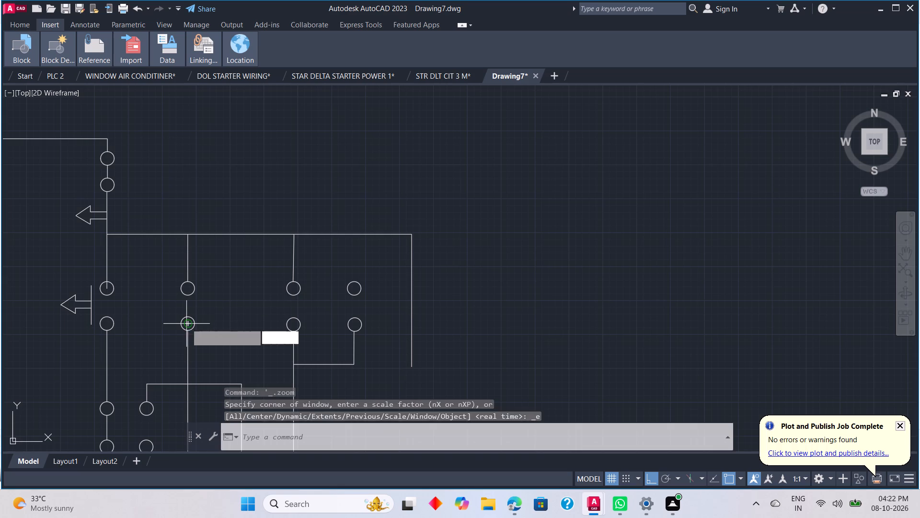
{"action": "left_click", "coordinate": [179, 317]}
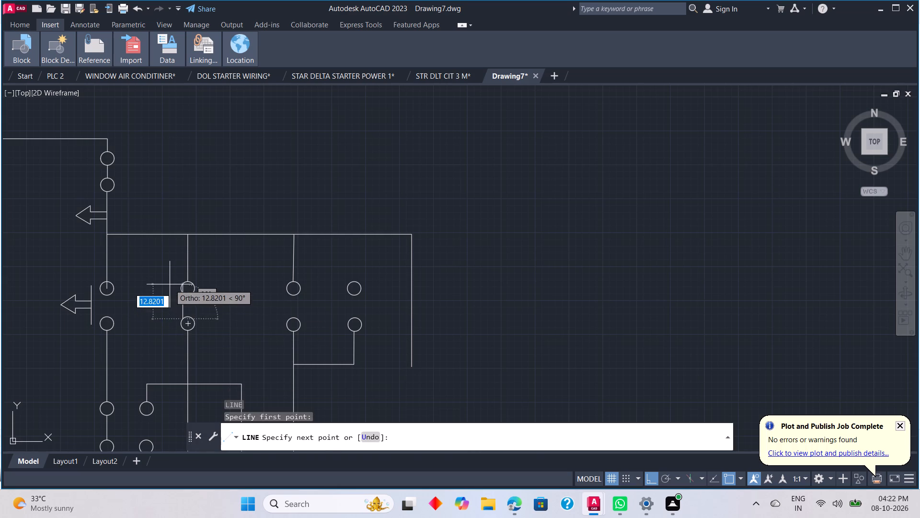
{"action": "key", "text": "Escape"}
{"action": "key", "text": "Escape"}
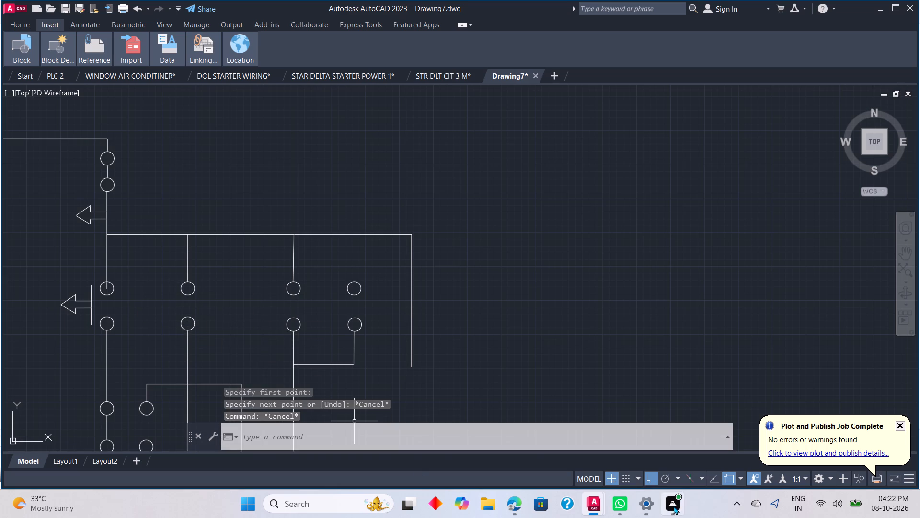
With ortho mode off, draw a slanted contact blade about 11 units long from the second branch's upper contact pair's lower circle.
{"action": "left_click", "coordinate": [651, 478]}
{"action": "key", "text": "space"}
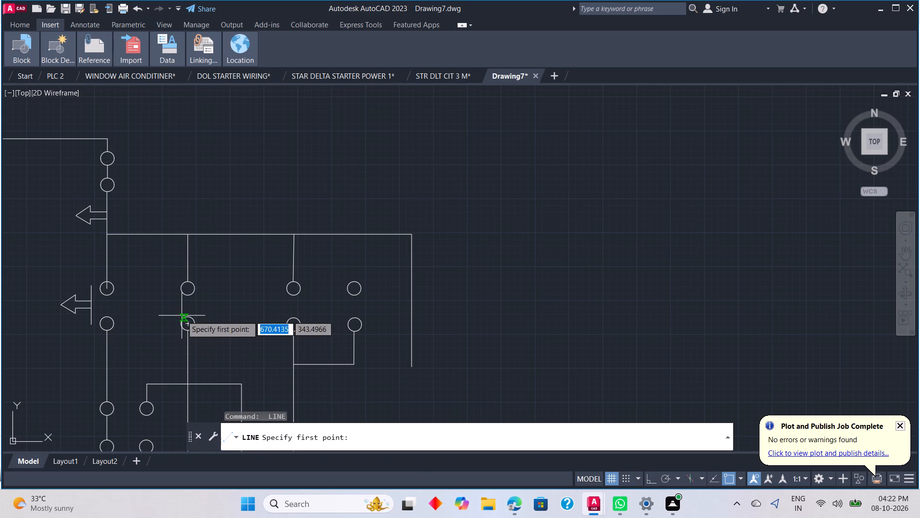
{"action": "scroll", "coordinate": [197, 320], "scroll_direction": "up", "scroll_amount": 1}
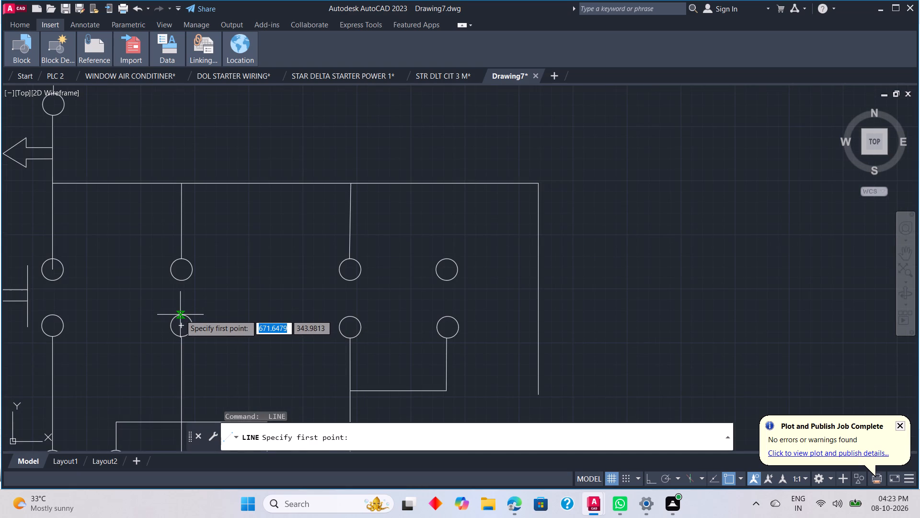
{"action": "left_click", "coordinate": [179, 314]}
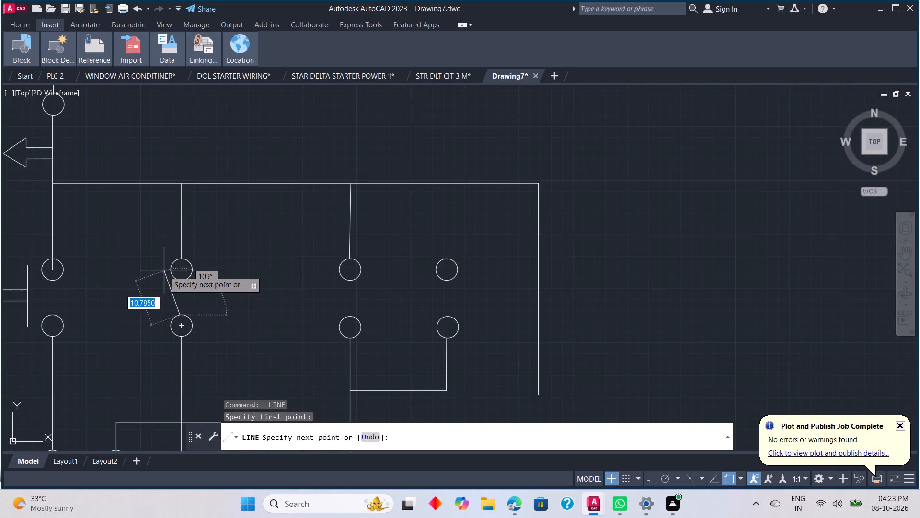
{"action": "left_click", "coordinate": [164, 271]}
{"action": "key", "text": "Escape"}
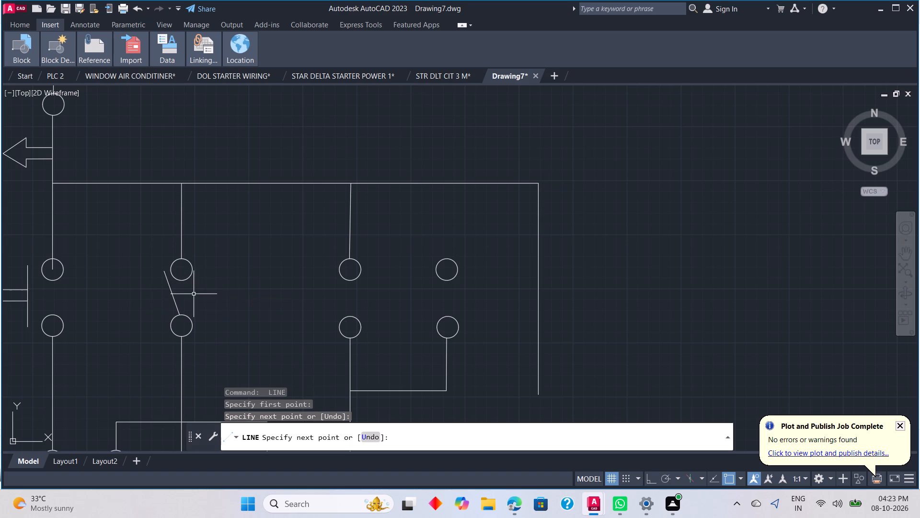
Draw slanted blades about 11.5 units long from the lower circles of the last coil branch's contact and the parallel contact beside it.
{"action": "key", "text": "space"}
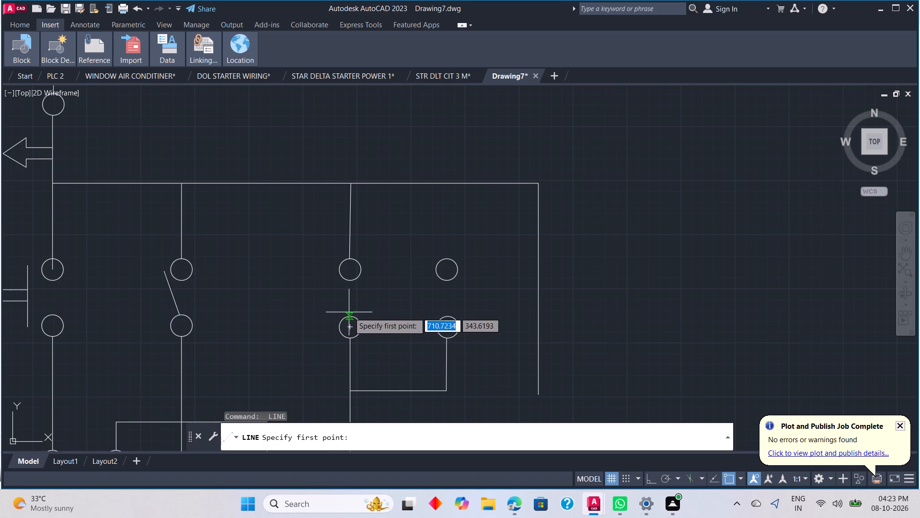
{"action": "left_click", "coordinate": [349, 312]}
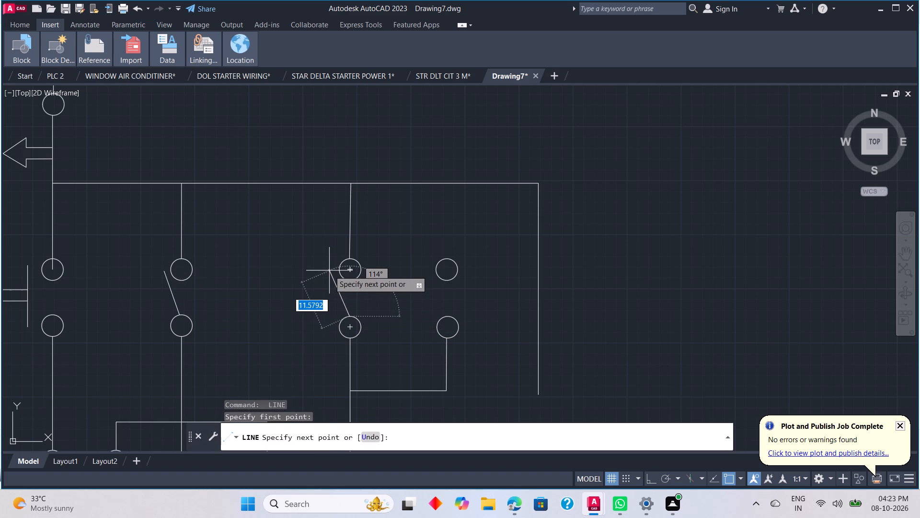
{"action": "left_click", "coordinate": [329, 271]}
{"action": "key", "text": "Escape"}
{"action": "key", "text": "space"}
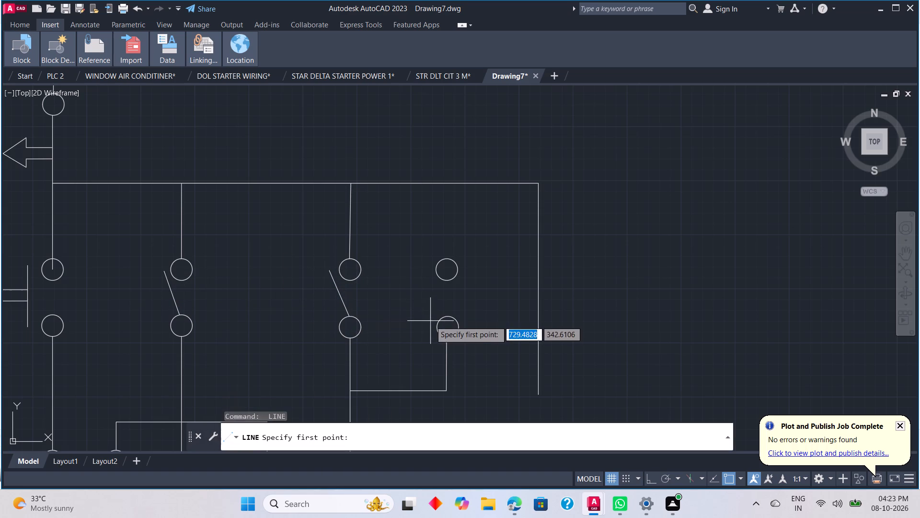
{"action": "left_click", "coordinate": [448, 311]}
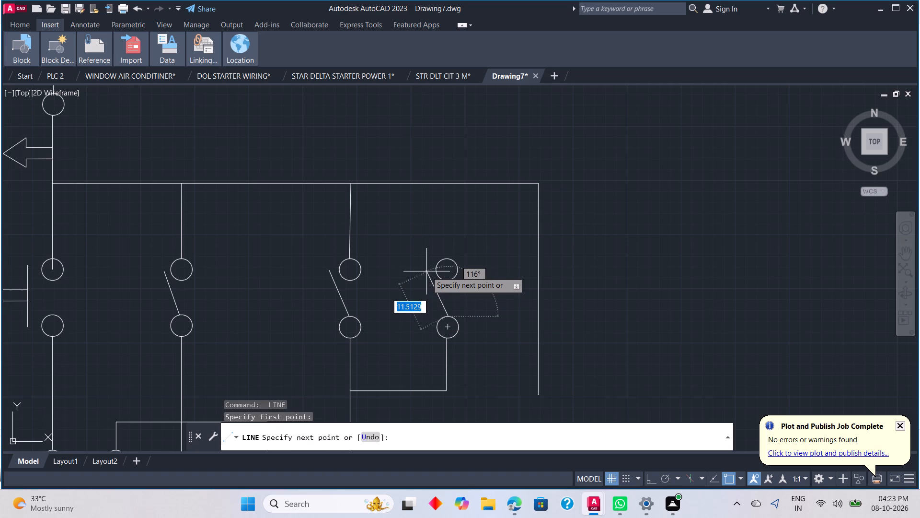
{"action": "left_click", "coordinate": [426, 271]}
{"action": "key", "text": "Escape"}
Copy the parallel contact's upper circle to the lower end of the far vertical control line and again just below it.
{"action": "scroll", "coordinate": [459, 320], "scroll_direction": "down", "scroll_amount": 1}
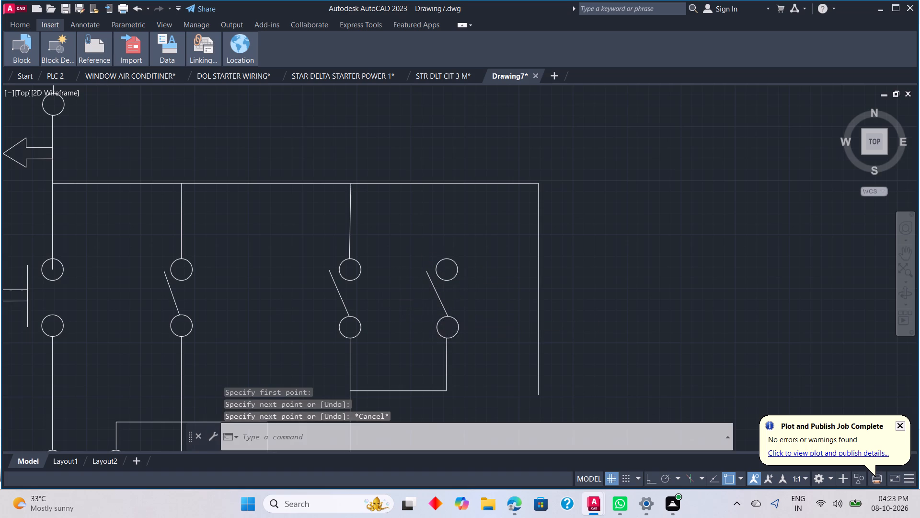
{"action": "scroll", "coordinate": [462, 320], "scroll_direction": "down", "scroll_amount": 1}
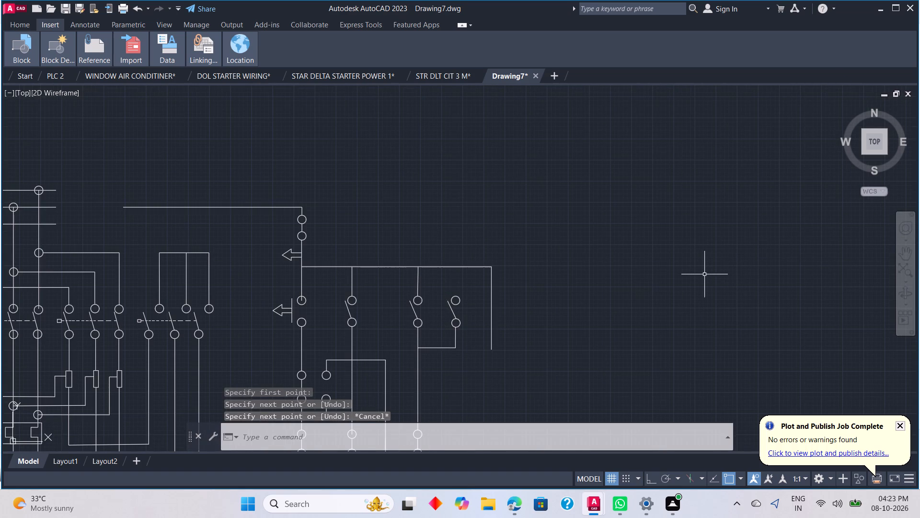
{"action": "scroll", "coordinate": [703, 311], "scroll_direction": "down", "scroll_amount": 1}
{"action": "middle_click", "coordinate": [595, 366]}
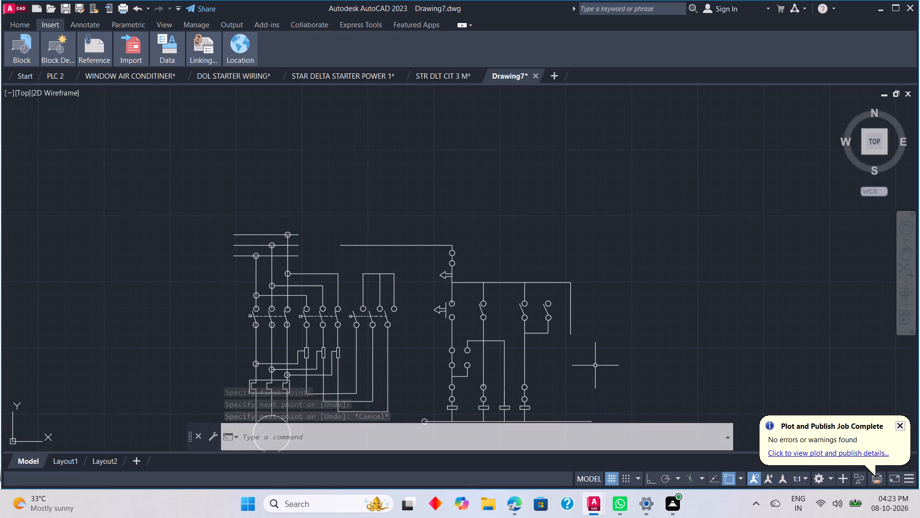
{"action": "middle_click_drag", "start_coordinate": [594, 332], "coordinate": [588, 299]}
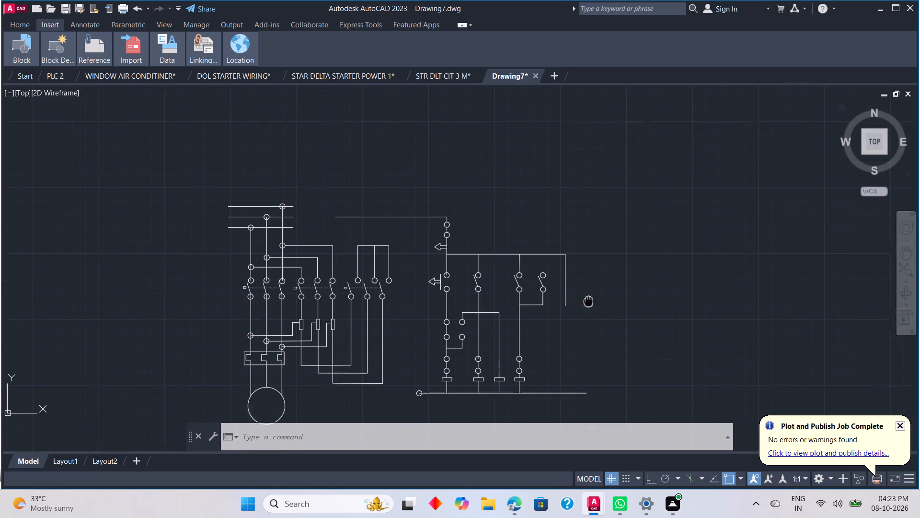
{"action": "middle_click_drag", "start_coordinate": [588, 299], "coordinate": [605, 163]}
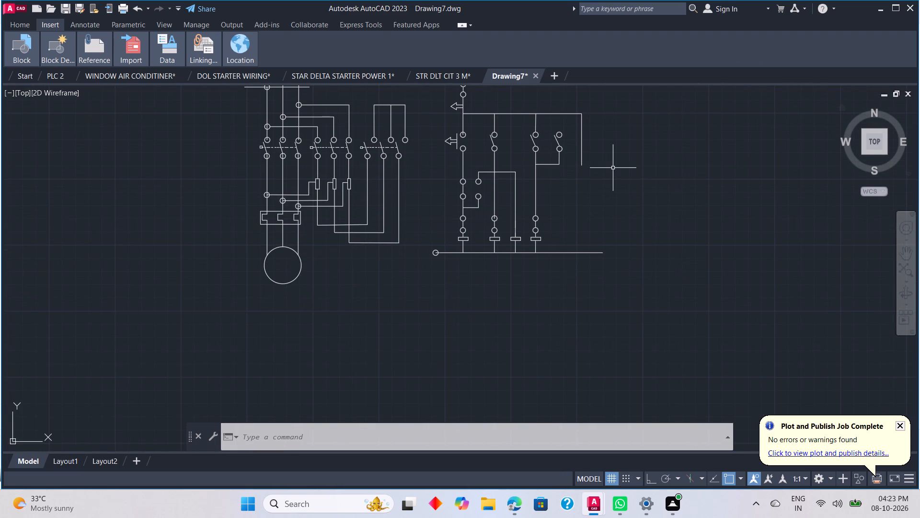
{"action": "middle_click", "coordinate": [584, 173]}
{"action": "middle_click_drag", "start_coordinate": [582, 179], "coordinate": [570, 231]}
{"action": "scroll", "coordinate": [558, 193], "scroll_direction": "up", "scroll_amount": 1}
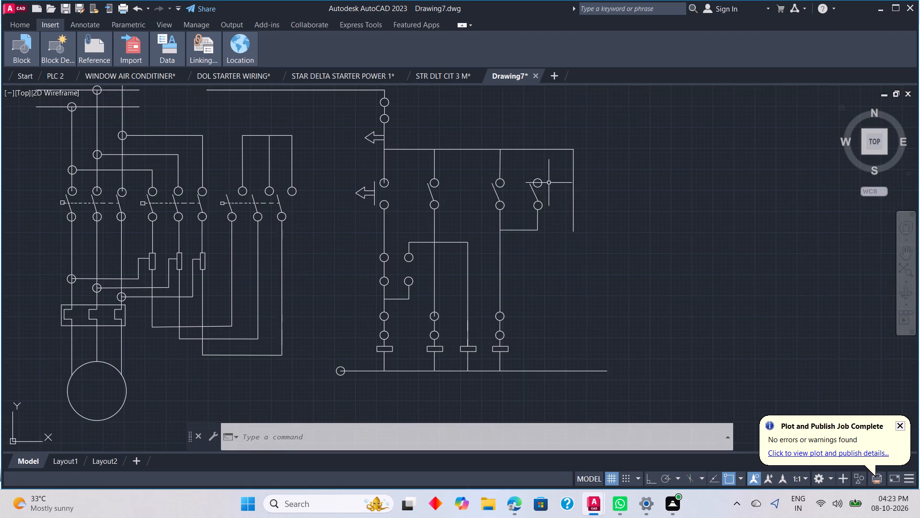
{"action": "left_click", "coordinate": [541, 183]}
{"action": "right_click", "coordinate": [558, 194]}
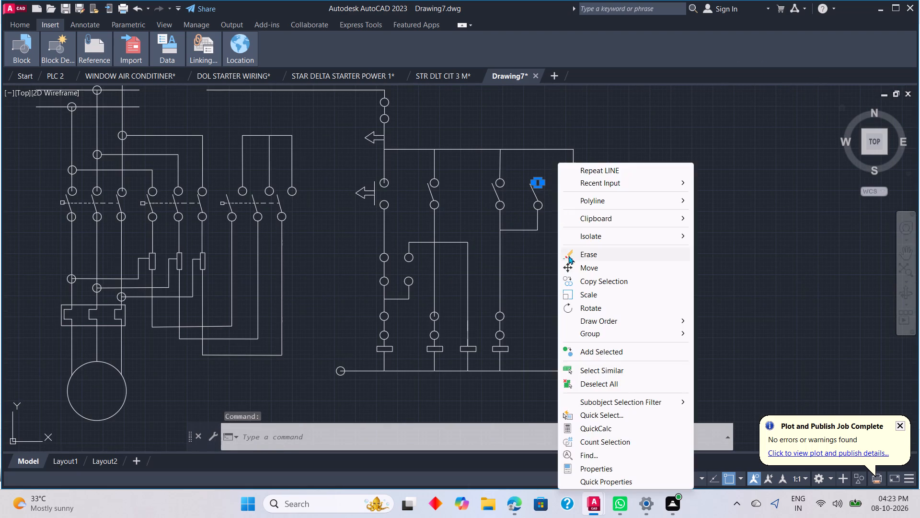
{"action": "left_click", "coordinate": [594, 286]}
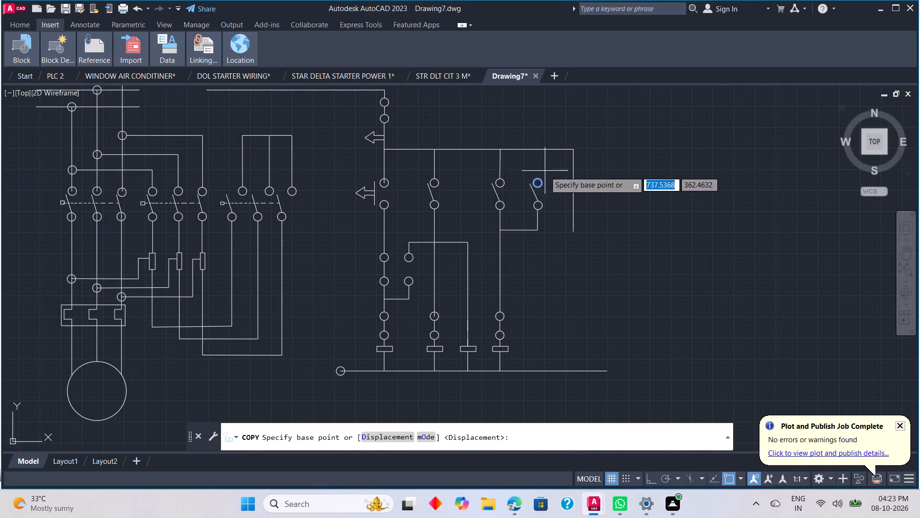
{"action": "left_click", "coordinate": [537, 185]}
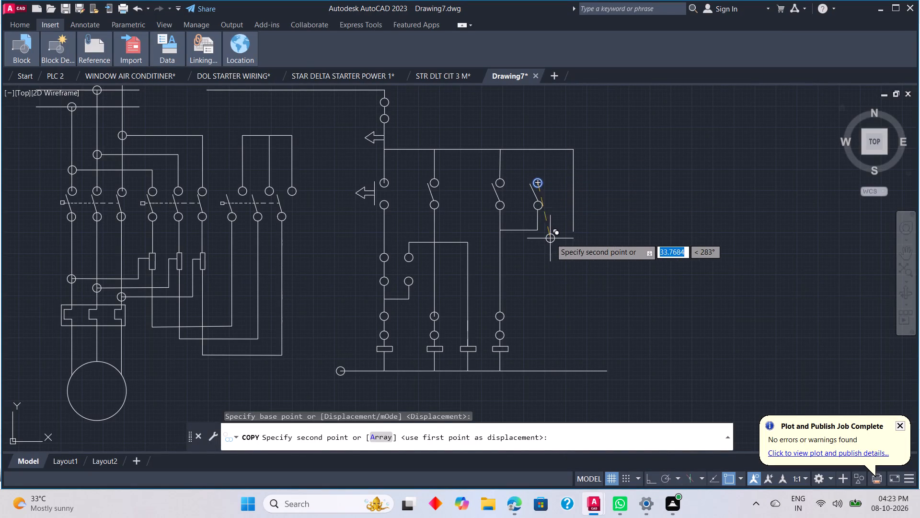
{"action": "scroll", "coordinate": [573, 235], "scroll_direction": "up", "scroll_amount": 3}
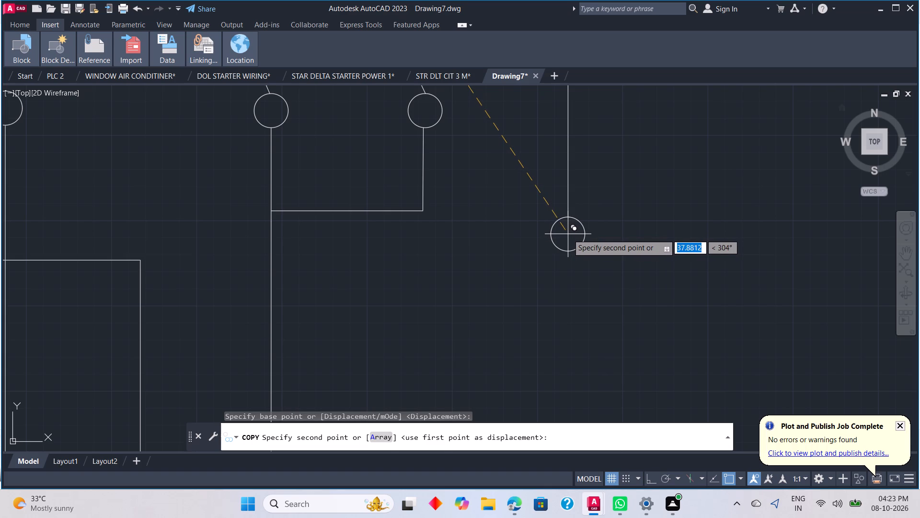
{"action": "left_click", "coordinate": [568, 234]}
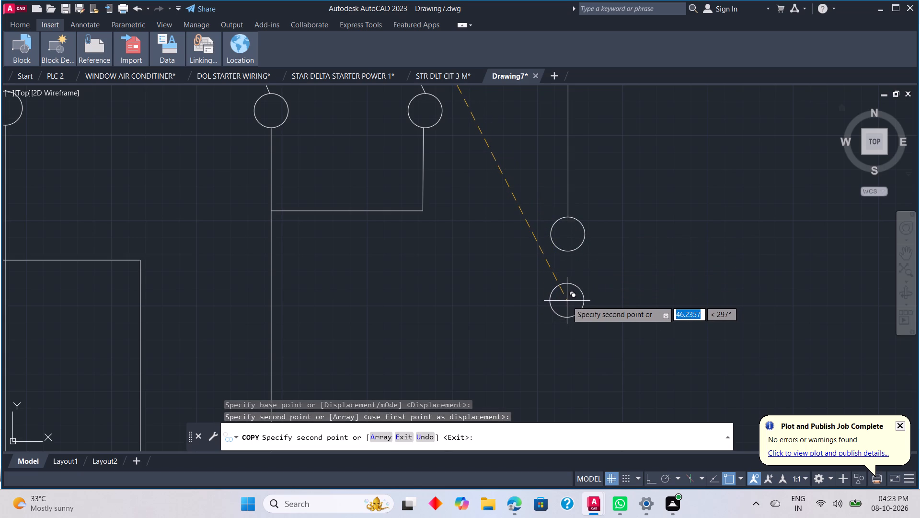
{"action": "left_click", "coordinate": [567, 301]}
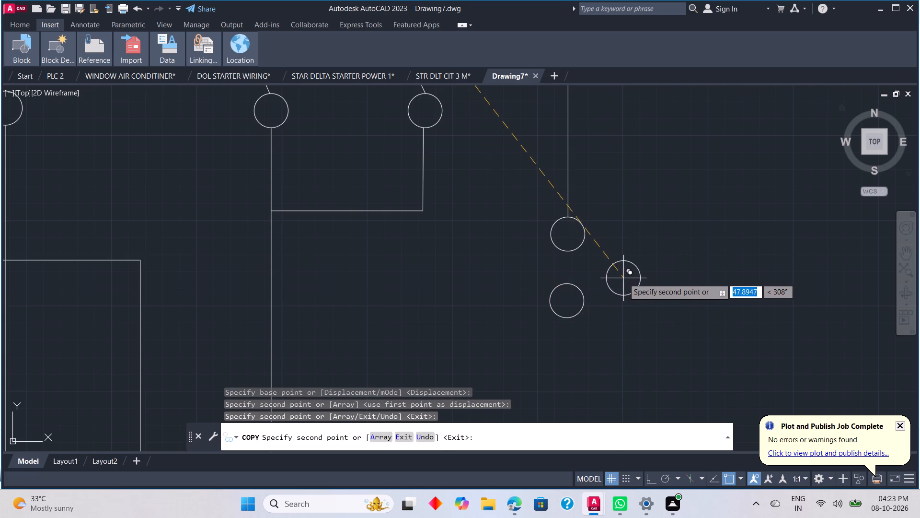
{"action": "key", "text": "Escape"}
Draw a slanted contact blade about 7 units long from the top of the new lower circle beneath the far vertical control line.
{"action": "key", "text": "l"}
{"action": "key", "text": "space"}
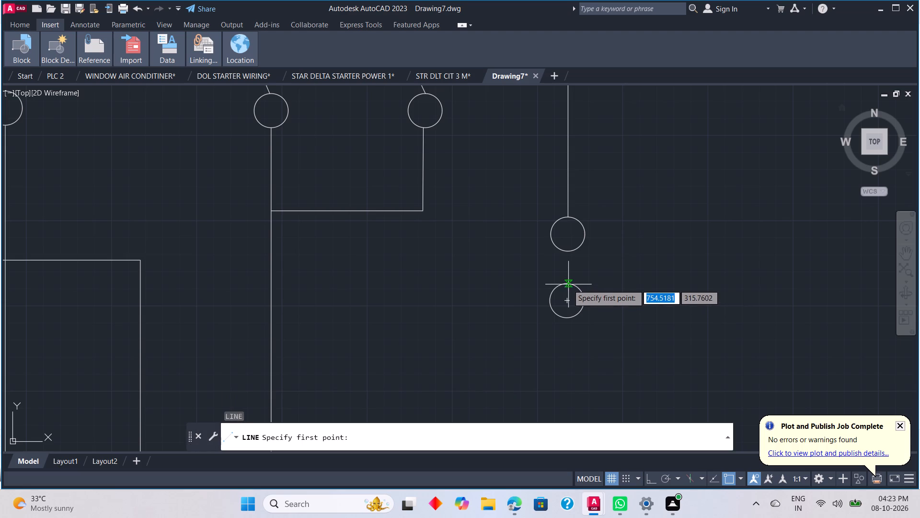
{"action": "left_click", "coordinate": [568, 284]}
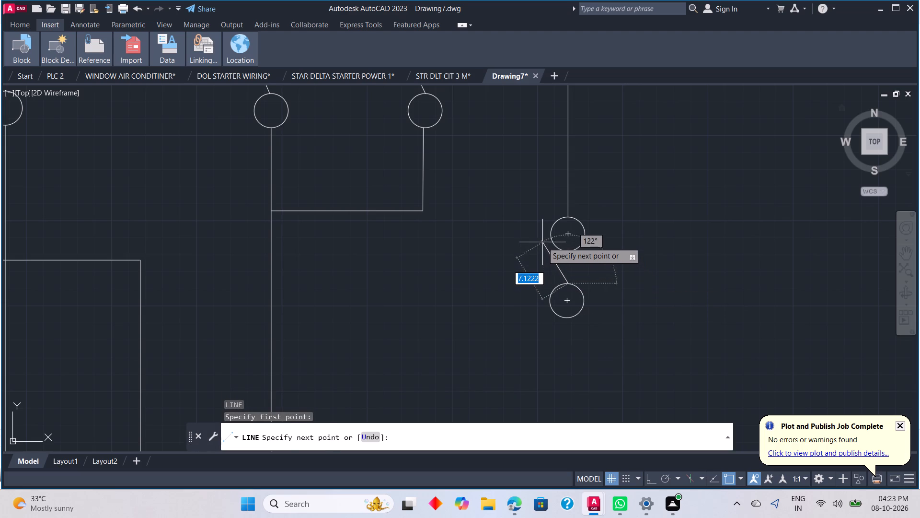
{"action": "left_click", "coordinate": [542, 242]}
{"action": "key", "text": "Escape"}
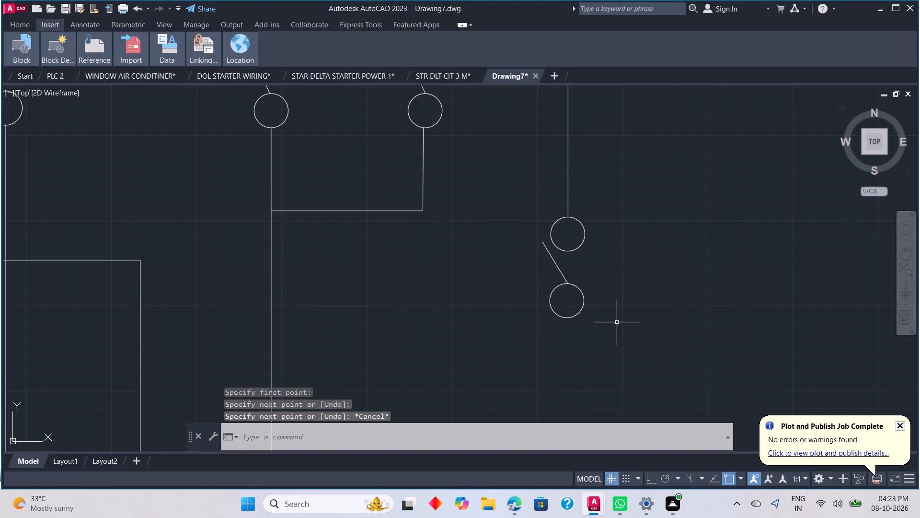
With ortho mode on, draw a vertical line about 19 units long down from the far contact's lower circle.
{"action": "scroll", "coordinate": [618, 324], "scroll_direction": "down", "scroll_amount": 4}
{"action": "middle_click_drag", "start_coordinate": [616, 334], "coordinate": [622, 252]}
{"action": "scroll", "coordinate": [617, 273], "scroll_direction": "up", "scroll_amount": 2}
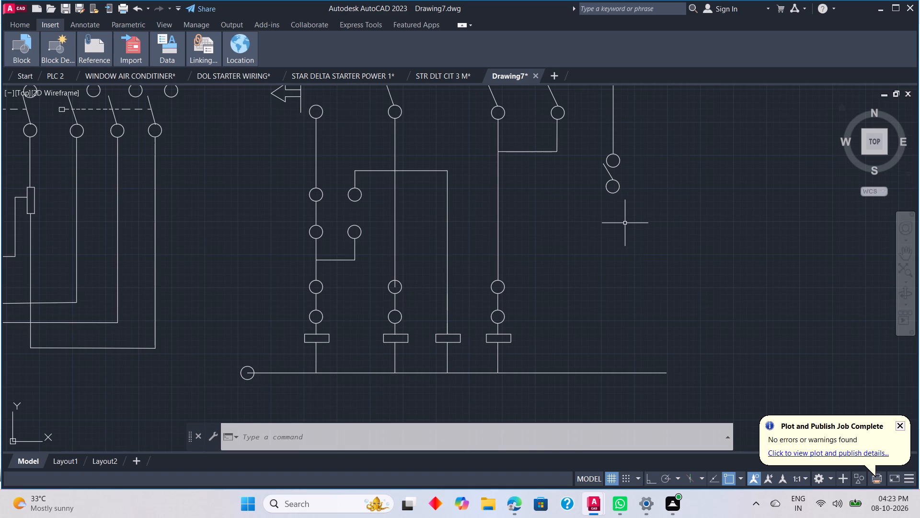
{"action": "key", "text": "l"}
{"action": "key", "text": "space"}
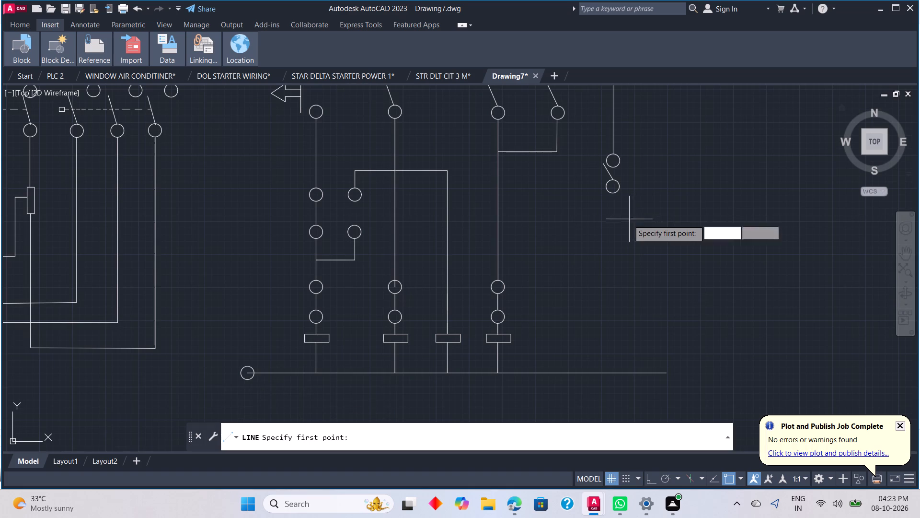
{"action": "left_click", "coordinate": [613, 196]}
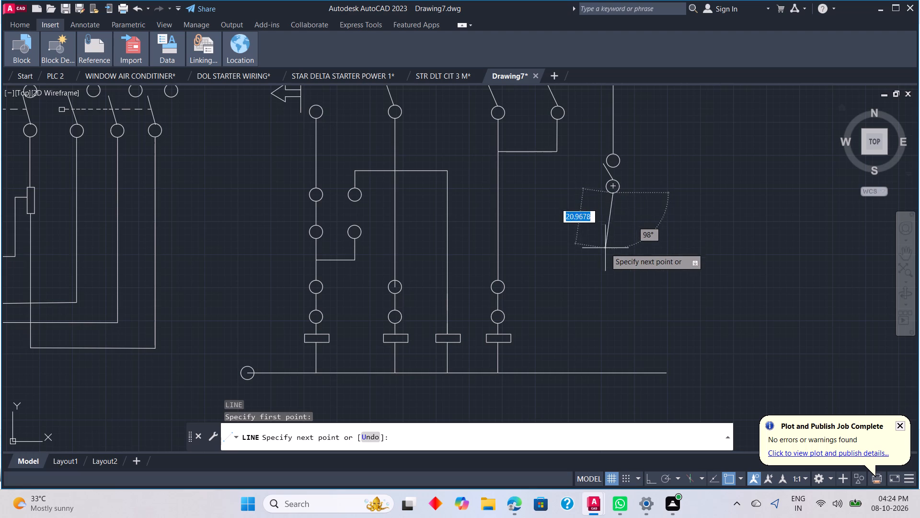
{"action": "left_click", "coordinate": [654, 475]}
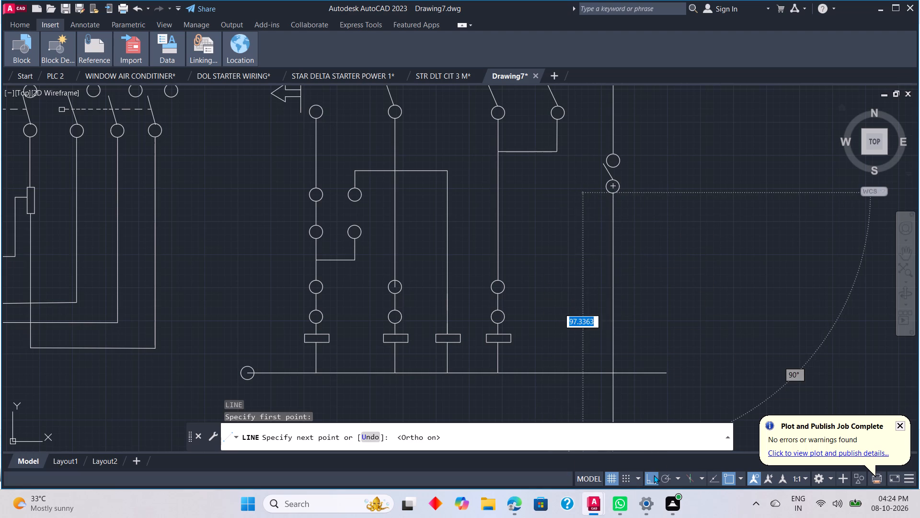
{"action": "left_click", "coordinate": [622, 243]}
{"action": "key", "text": "Escape"}
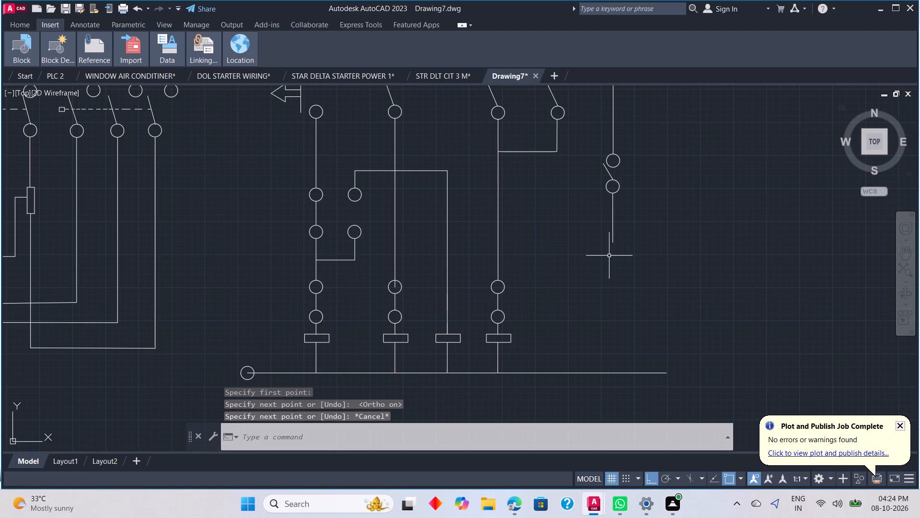
Draw a lamp circle with a radius of about 8 units just below the end of the far vertical line.
{"action": "key", "text": "c"}
{"action": "key", "text": "space"}
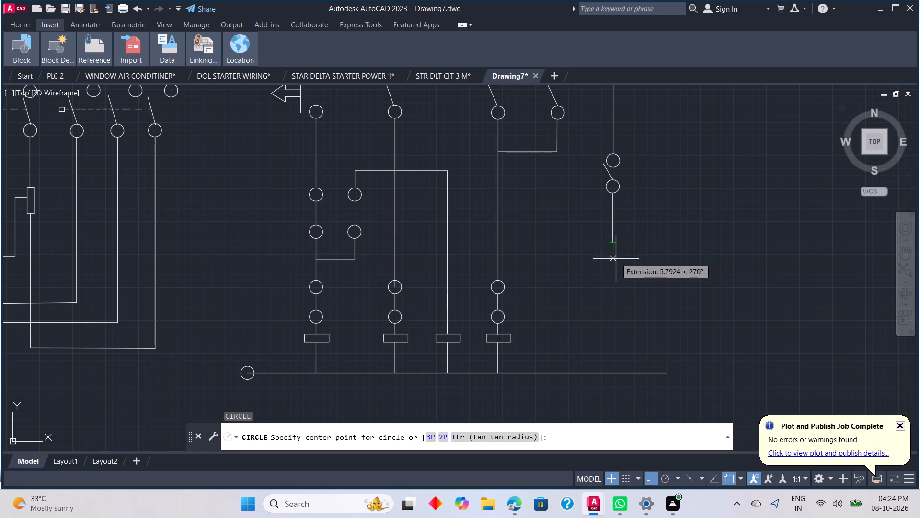
{"action": "left_click", "coordinate": [612, 266]}
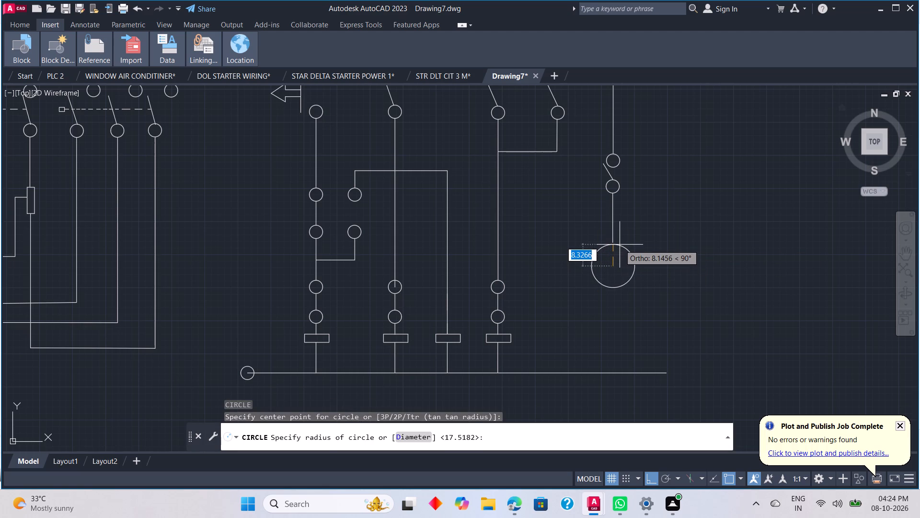
{"action": "left_click", "coordinate": [620, 244]}
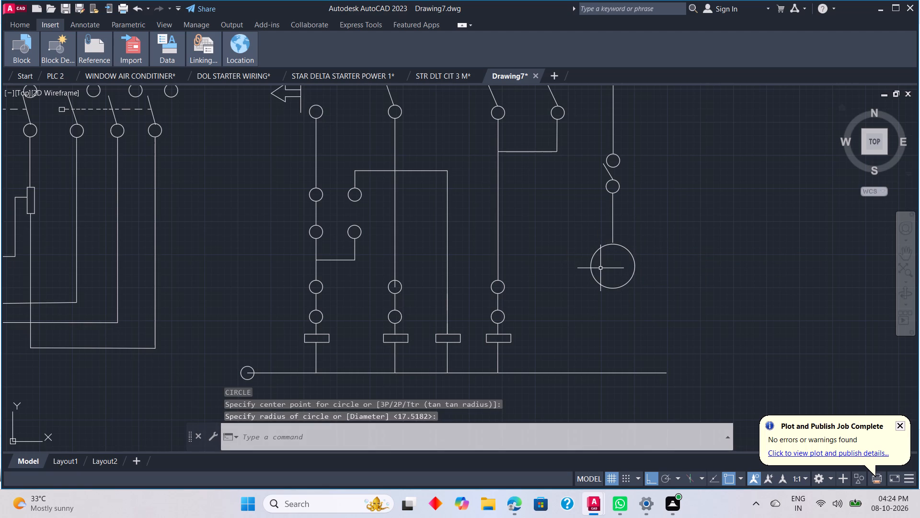
With ortho mode off, draw two crossing diagonal lines inside the lamp circle from edge to edge.
{"action": "type", "text": "L"}
{"action": "key", "text": "space"}
{"action": "left_click", "coordinate": [600, 247]}
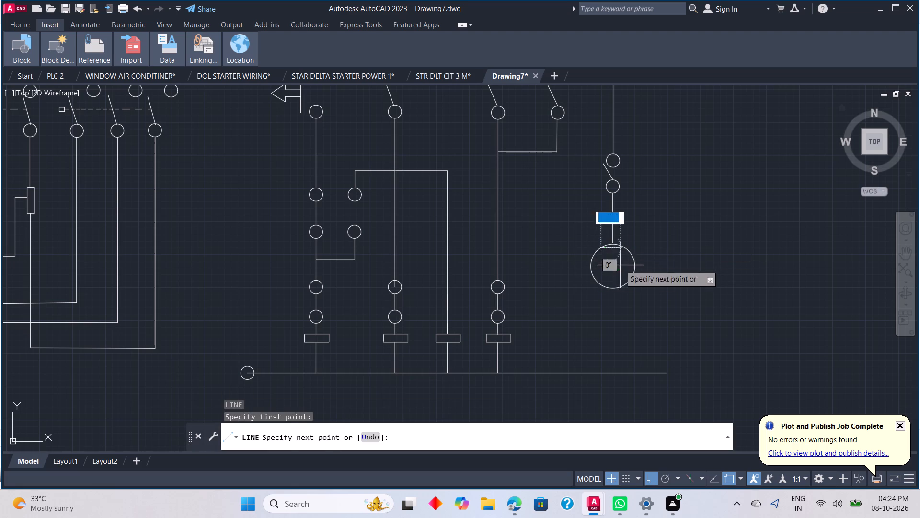
{"action": "left_click", "coordinate": [650, 475]}
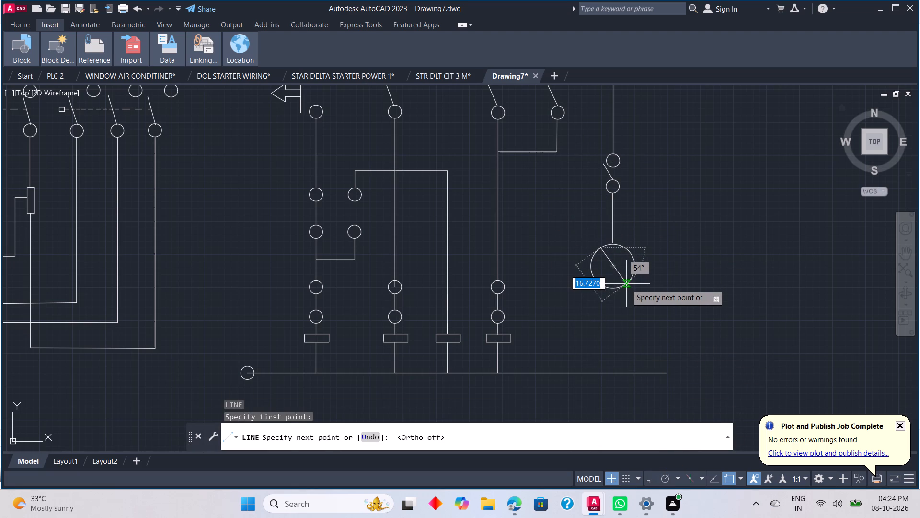
{"action": "left_click", "coordinate": [626, 284]}
{"action": "key", "text": "Escape"}
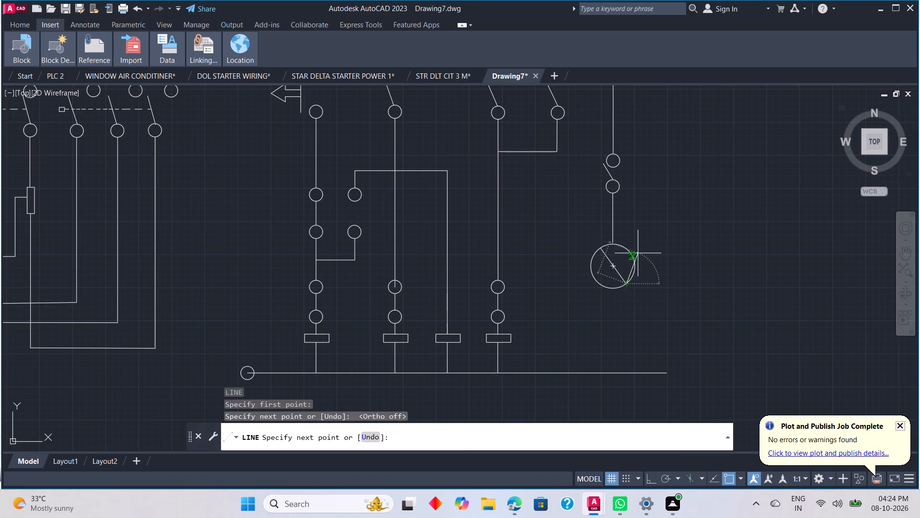
{"action": "key", "text": "space"}
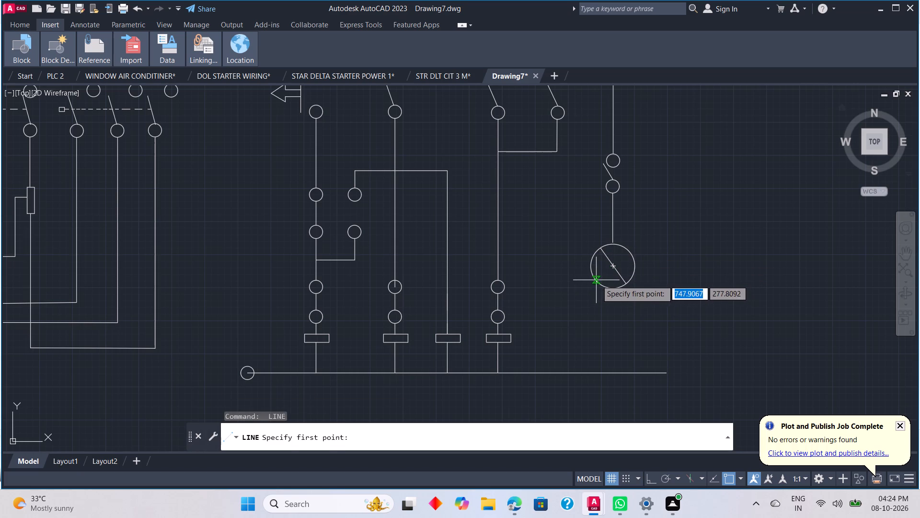
{"action": "left_click", "coordinate": [597, 279]}
{"action": "left_click", "coordinate": [629, 252]}
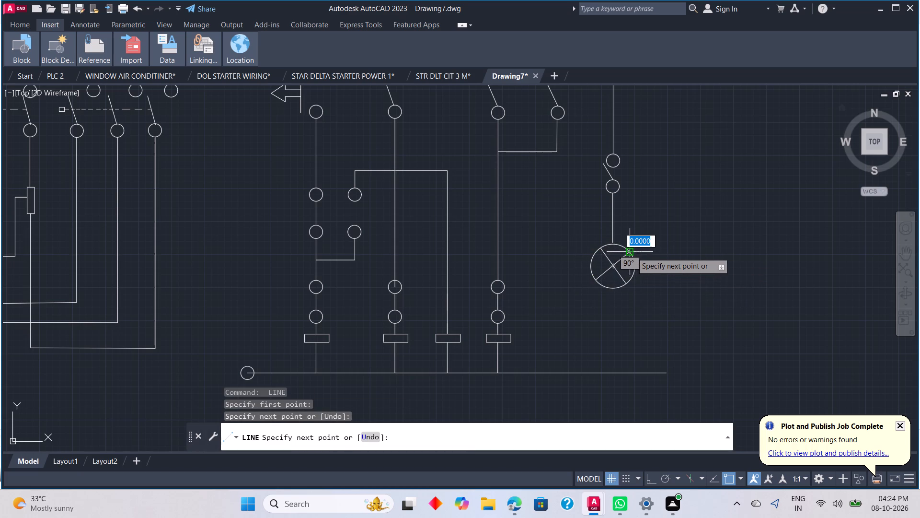
{"action": "key", "text": "Escape"}
Extend the vertical line above the lamp down to the top of the lamp circle.
{"action": "scroll", "coordinate": [618, 279], "scroll_direction": "up", "scroll_amount": 1}
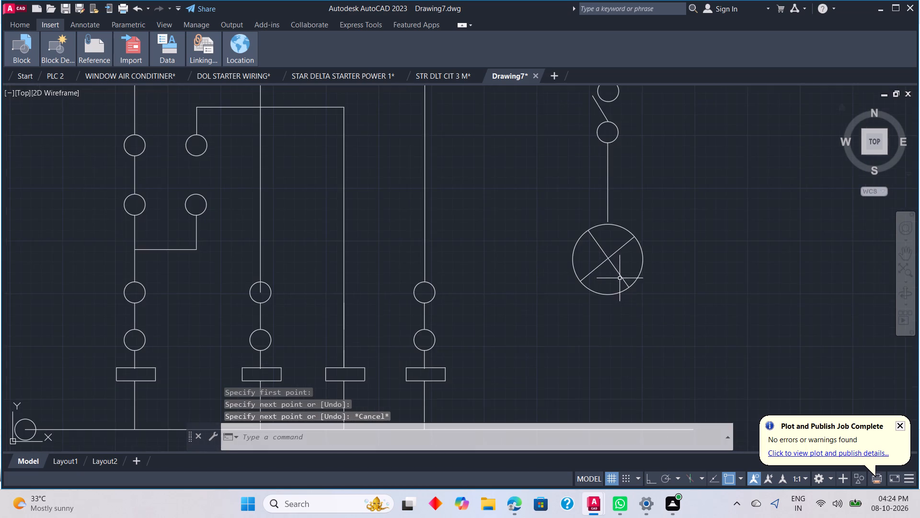
{"action": "scroll", "coordinate": [616, 271], "scroll_direction": "up", "scroll_amount": 3}
{"action": "scroll", "coordinate": [619, 139], "scroll_direction": "down", "scroll_amount": 1}
{"action": "middle_click_drag", "start_coordinate": [625, 142], "coordinate": [627, 189]}
{"action": "middle_click_drag", "start_coordinate": [628, 196], "coordinate": [628, 220]}
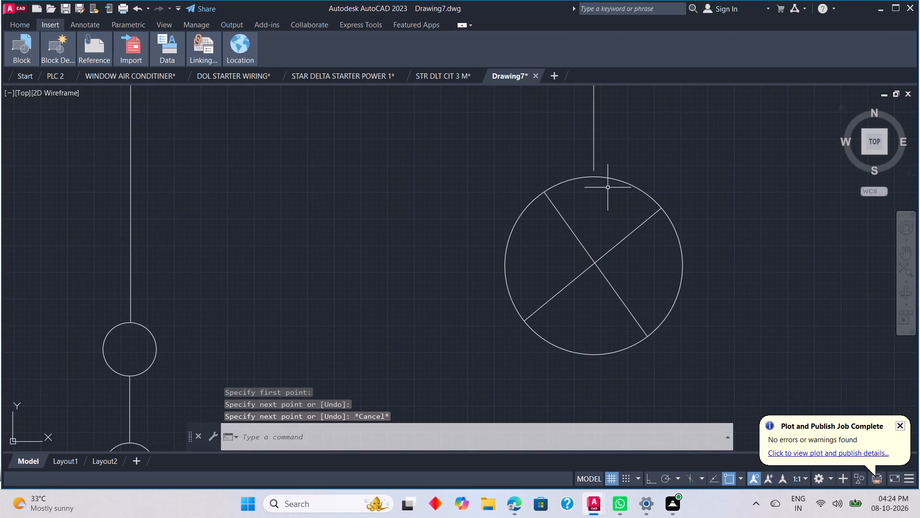
{"action": "key", "text": "e"}
{"action": "key", "text": "x"}
{"action": "key", "text": "space"}
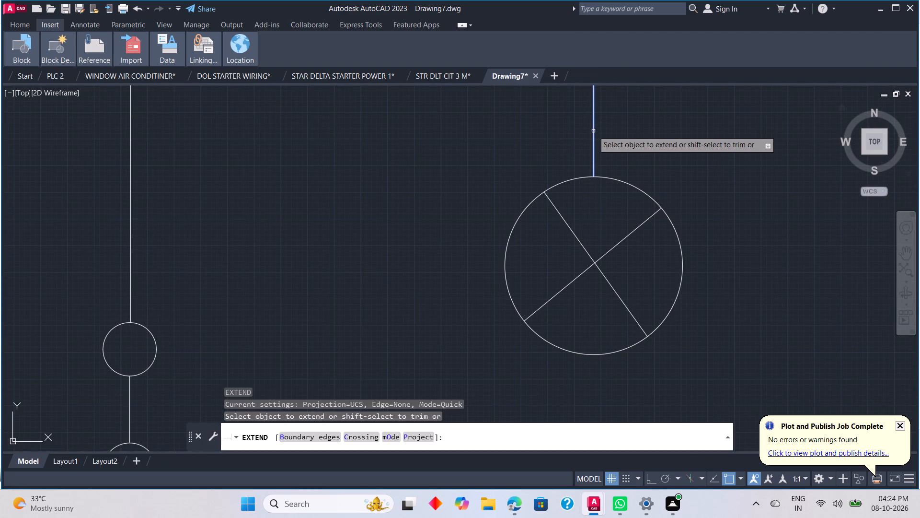
{"action": "left_click", "coordinate": [593, 131]}
{"action": "scroll", "coordinate": [657, 165], "scroll_direction": "down", "scroll_amount": 2}
{"action": "key", "text": "Escape"}
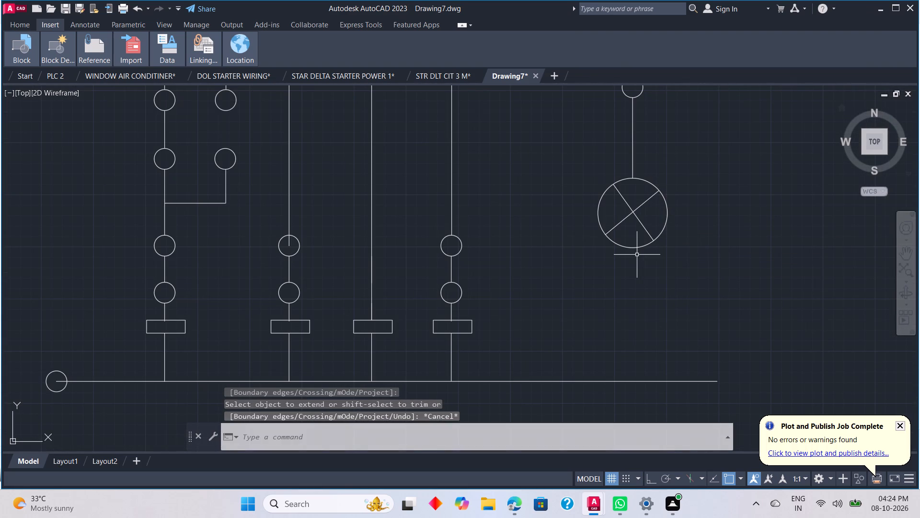
With ortho mode on, draw a vertical line about 33 units long from the lamp's bottom to just past the bottom horizontal line.
{"action": "key", "text": "l"}
{"action": "key", "text": "space"}
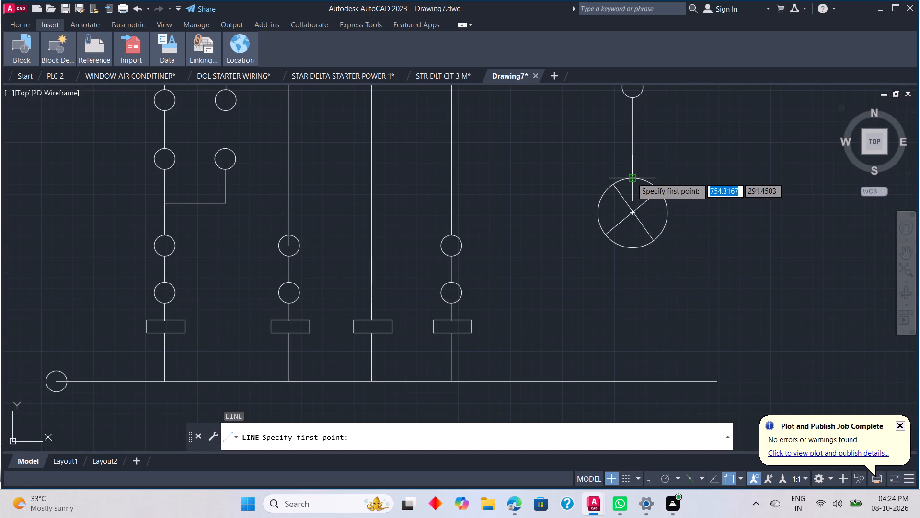
{"action": "left_click", "coordinate": [632, 249]}
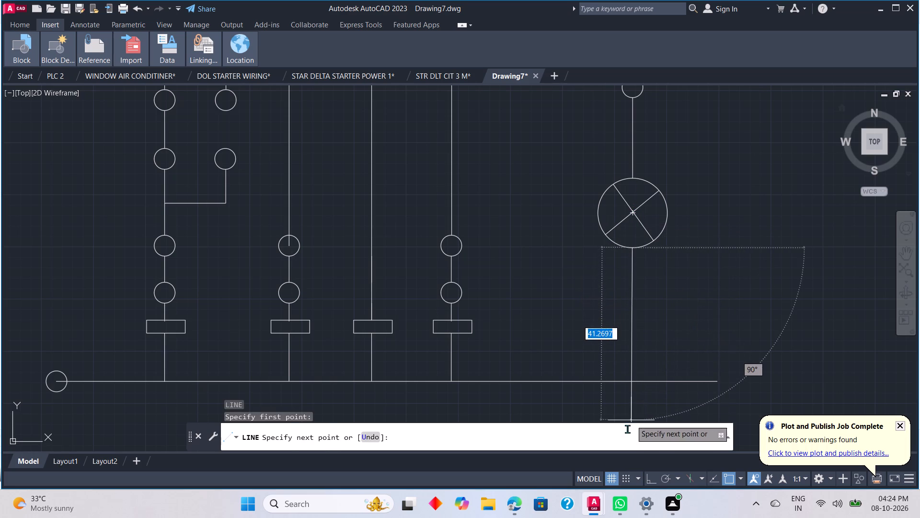
{"action": "left_click", "coordinate": [646, 474]}
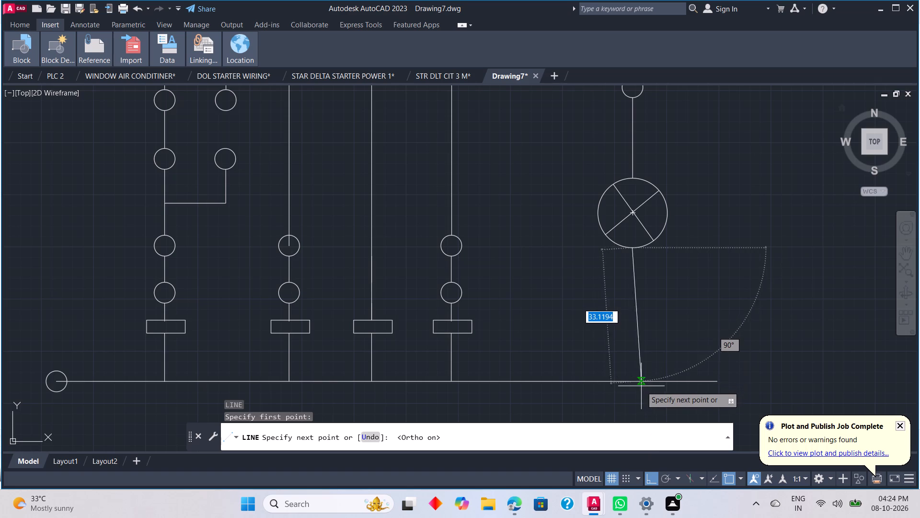
{"action": "left_click", "coordinate": [641, 386]}
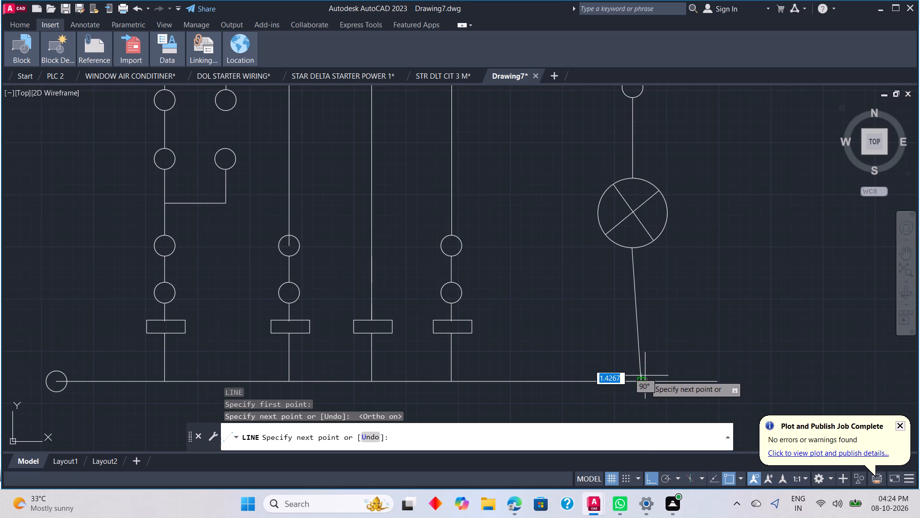
{"action": "key", "text": "ctrl+z"}
{"action": "scroll", "coordinate": [636, 377], "scroll_direction": "up", "scroll_amount": 2}
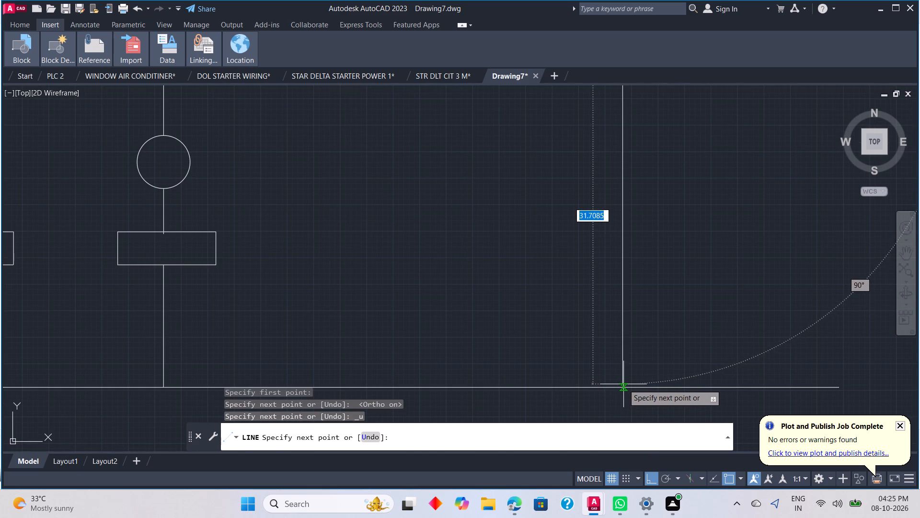
{"action": "left_click", "coordinate": [623, 400]}
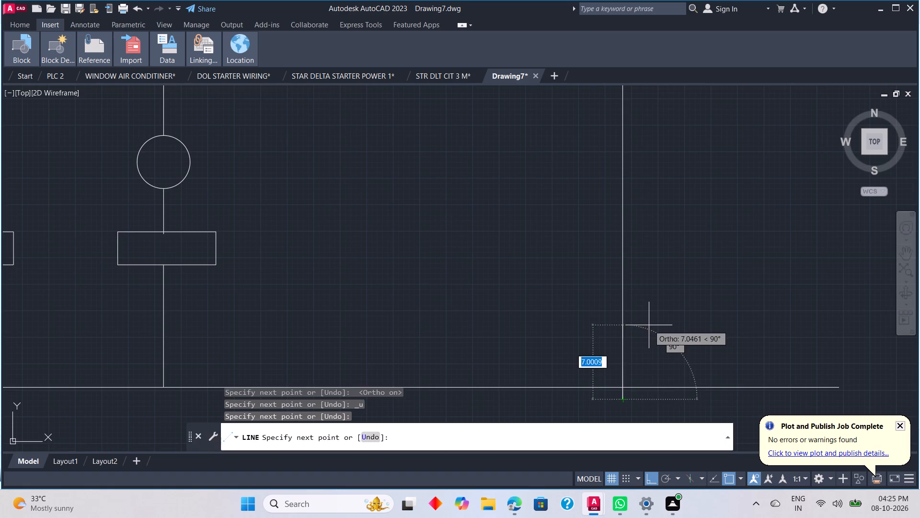
{"action": "key", "text": "Escape"}
Trim the overhanging ends of the lamp's vertical line and the bottom horizontal line where they cross, forming a clean corner.
{"action": "scroll", "coordinate": [649, 325], "scroll_direction": "down", "scroll_amount": 4}
{"action": "scroll", "coordinate": [644, 356], "scroll_direction": "up", "scroll_amount": 4}
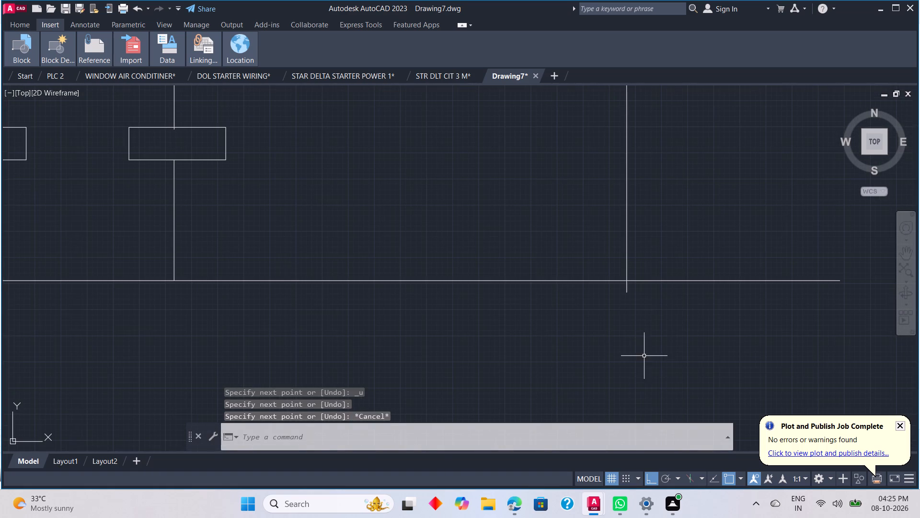
{"action": "type", "text": "TR"}
{"action": "key", "text": "space"}
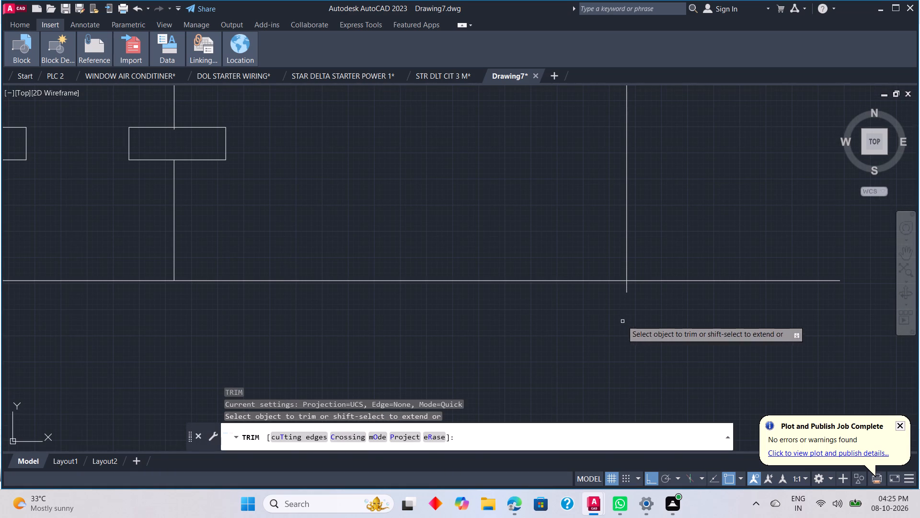
{"action": "left_click_drag", "start_coordinate": [619, 287], "coordinate": [648, 271]}
{"action": "scroll", "coordinate": [580, 341], "scroll_direction": "down", "scroll_amount": 2}
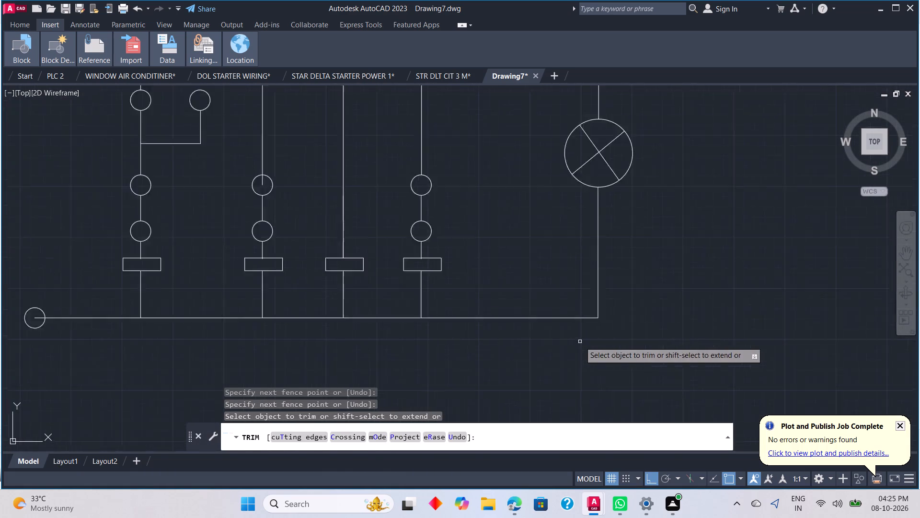
{"action": "scroll", "coordinate": [580, 341], "scroll_direction": "down", "scroll_amount": 1}
{"action": "scroll", "coordinate": [439, 206], "scroll_direction": "down", "scroll_amount": 4}
{"action": "middle_click_drag", "start_coordinate": [443, 207], "coordinate": [505, 294]}
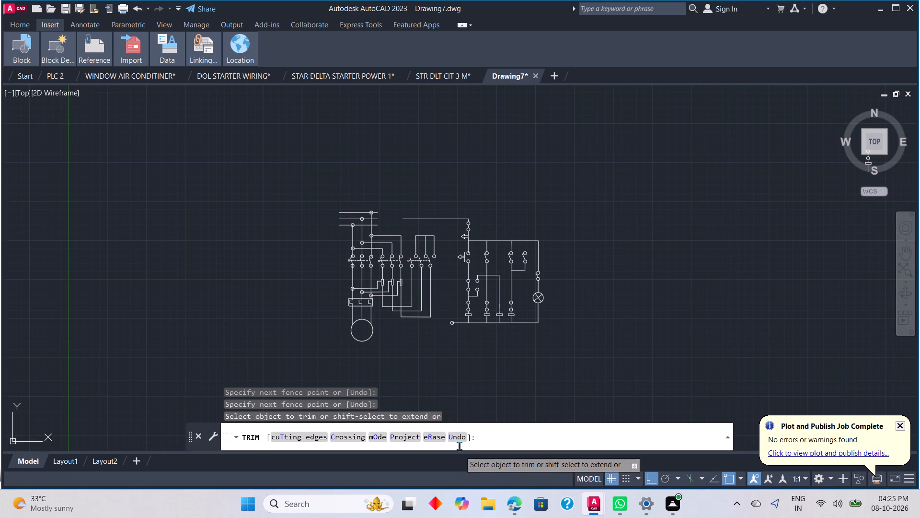
{"action": "key", "text": "Escape"}
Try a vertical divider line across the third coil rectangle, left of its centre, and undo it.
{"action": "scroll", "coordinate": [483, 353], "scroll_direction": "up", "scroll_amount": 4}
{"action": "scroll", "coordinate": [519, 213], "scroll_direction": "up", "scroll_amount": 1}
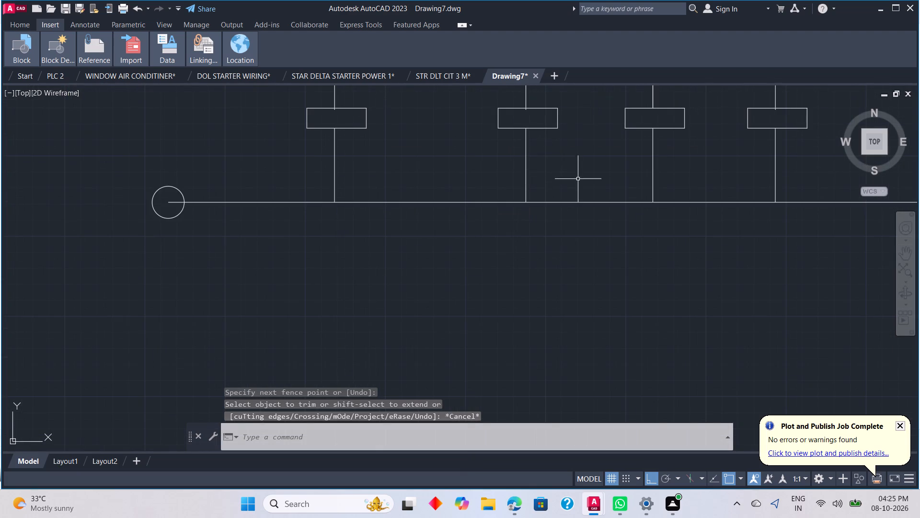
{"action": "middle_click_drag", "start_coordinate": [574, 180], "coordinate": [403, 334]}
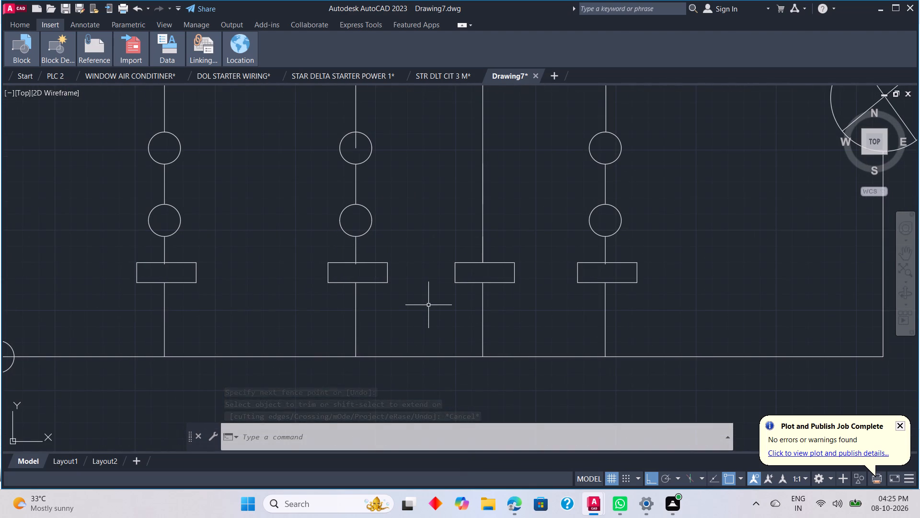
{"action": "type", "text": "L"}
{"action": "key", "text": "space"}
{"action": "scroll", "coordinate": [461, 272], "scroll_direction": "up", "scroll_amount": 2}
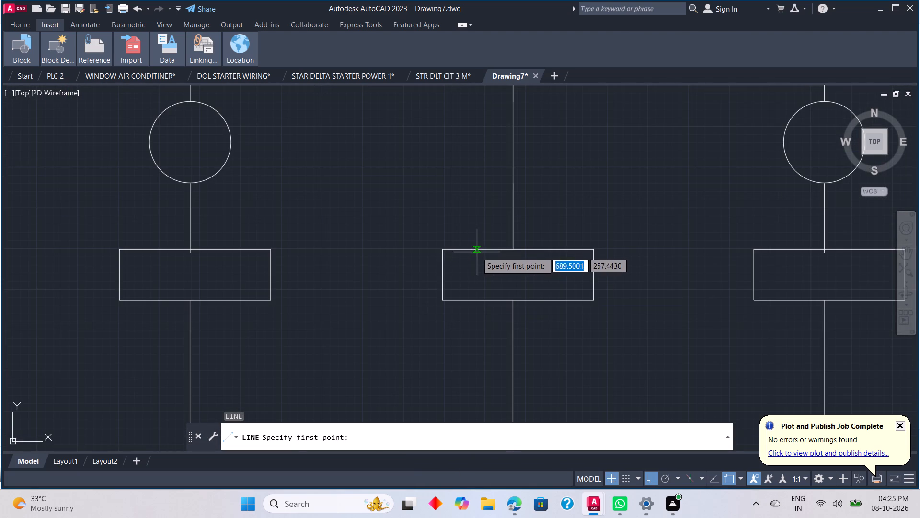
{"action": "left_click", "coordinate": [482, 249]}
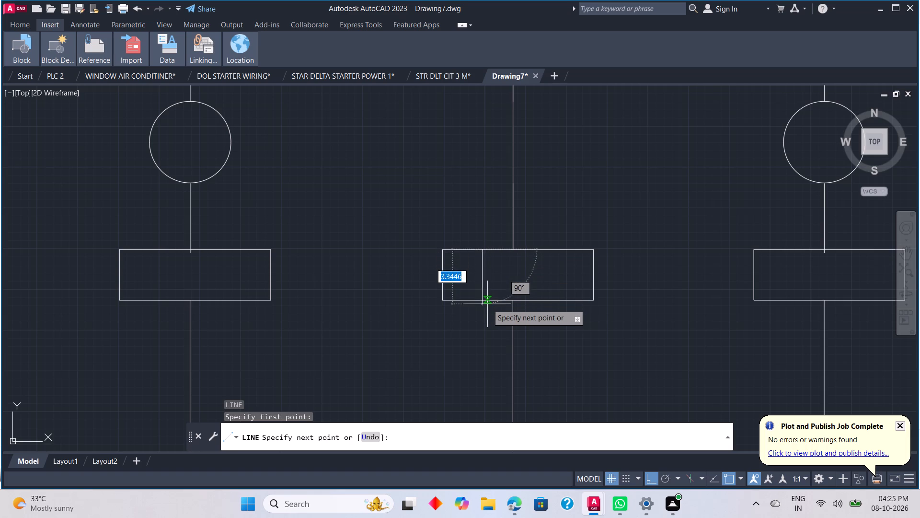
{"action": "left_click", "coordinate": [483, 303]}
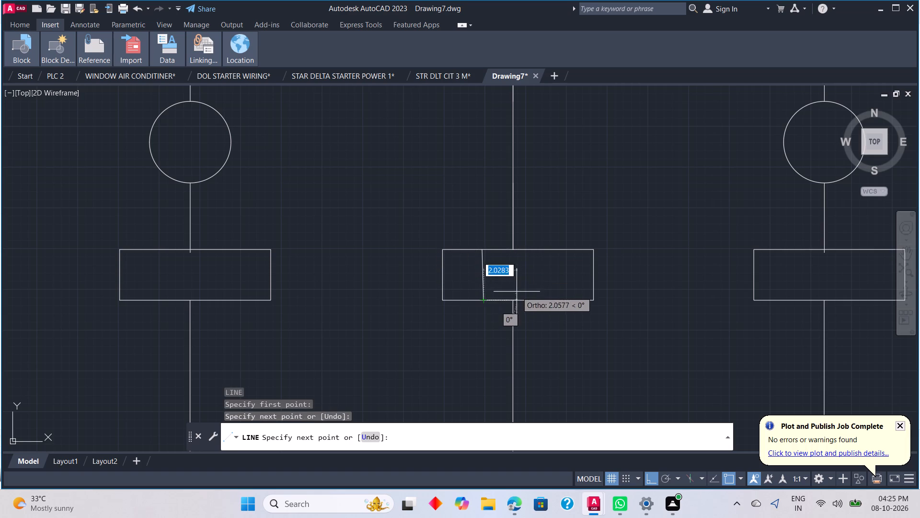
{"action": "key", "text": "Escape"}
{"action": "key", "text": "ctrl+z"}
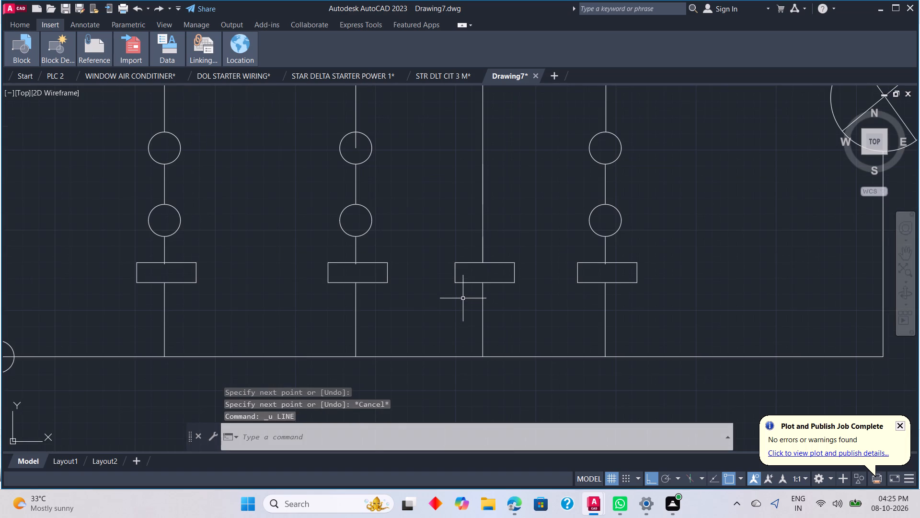
Draw a vertical divider across the third coil rectangle, left of its centre, and trim its overhang below the rectangle.
{"action": "key", "text": "l"}
{"action": "key", "text": "space"}
{"action": "scroll", "coordinate": [466, 276], "scroll_direction": "up", "scroll_amount": 4}
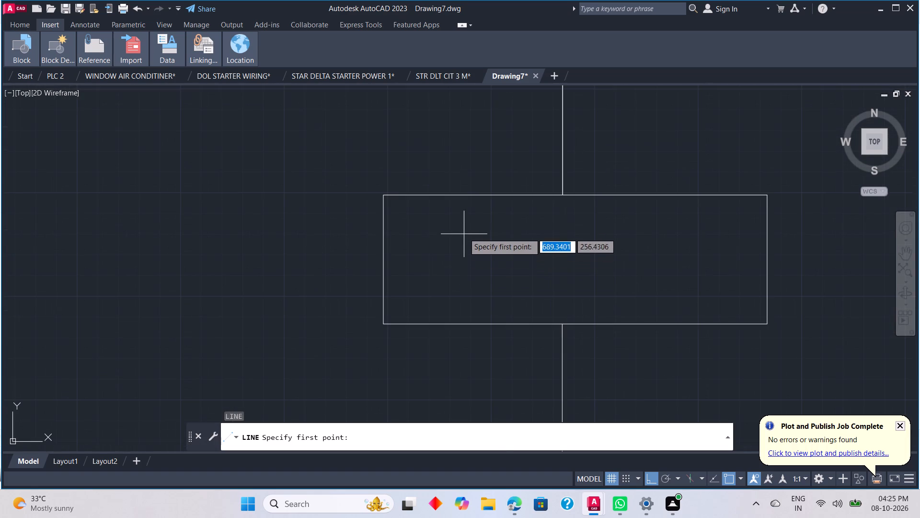
{"action": "left_click", "coordinate": [475, 195]}
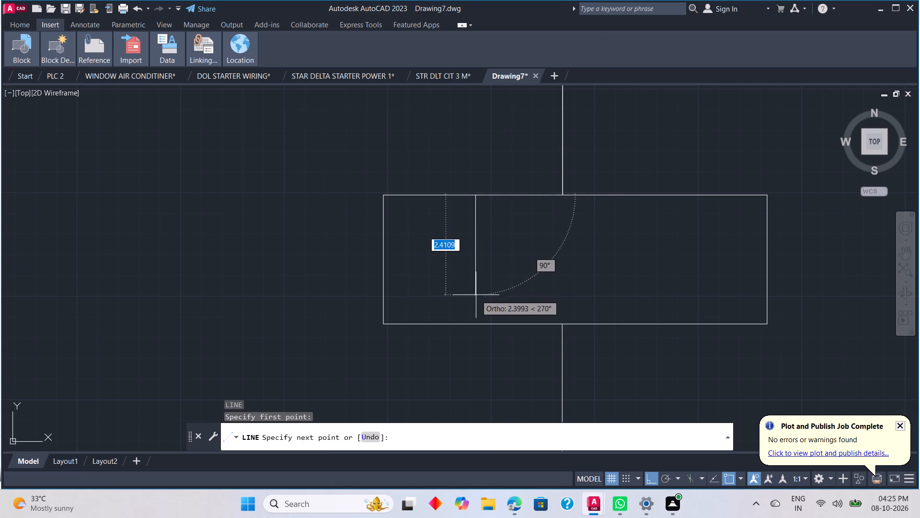
{"action": "left_click", "coordinate": [475, 333]}
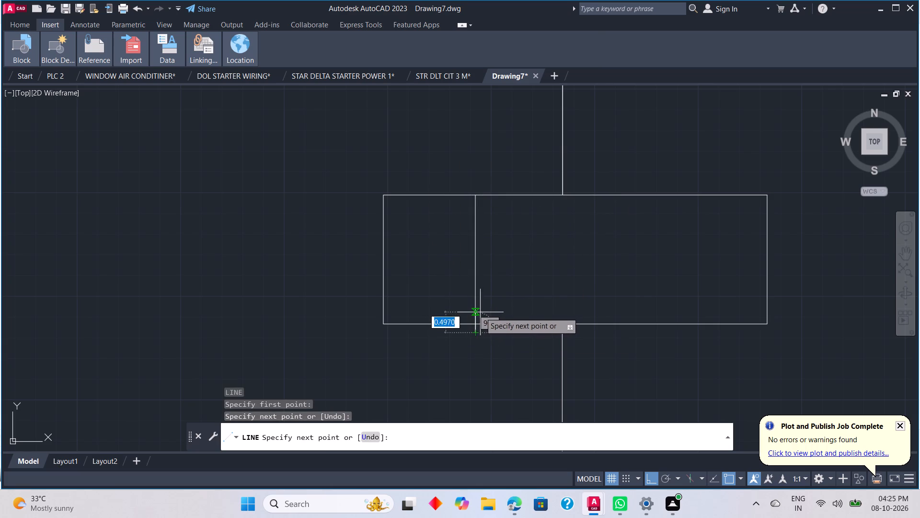
{"action": "key", "text": "Escape"}
{"action": "key", "text": "t"}
{"action": "type", "text": "R"}
{"action": "key", "text": "space"}
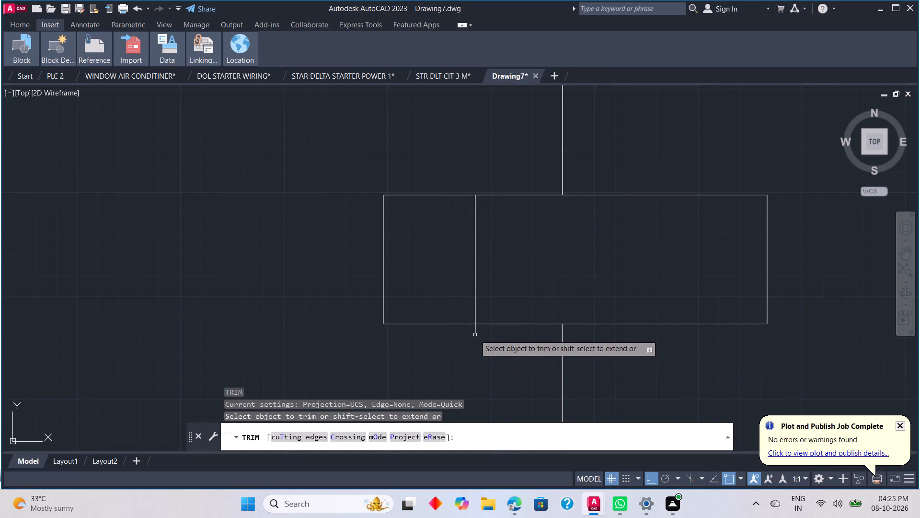
{"action": "left_click", "coordinate": [475, 330]}
{"action": "key", "text": "Escape"}
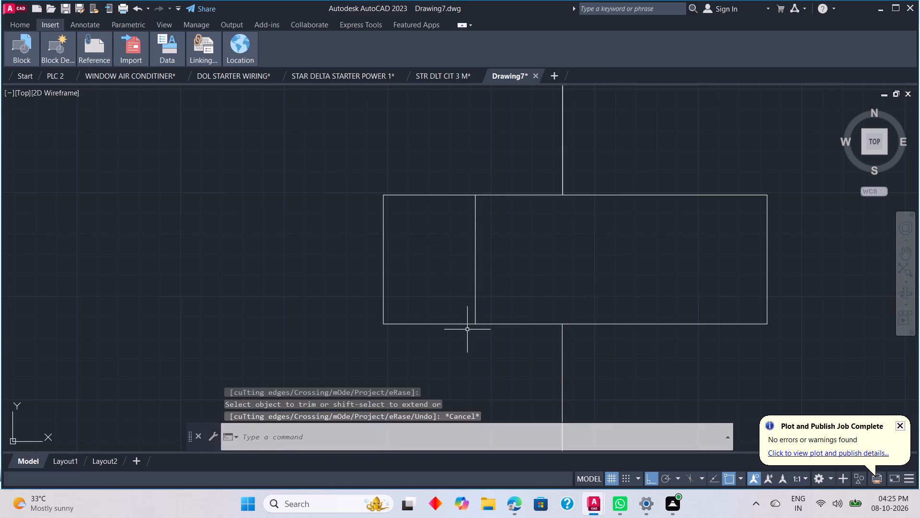
With ortho mode off, draw two crossing diagonals between the corners of the third coil's narrow left compartment.
{"action": "key", "text": "l"}
{"action": "key", "text": "space"}
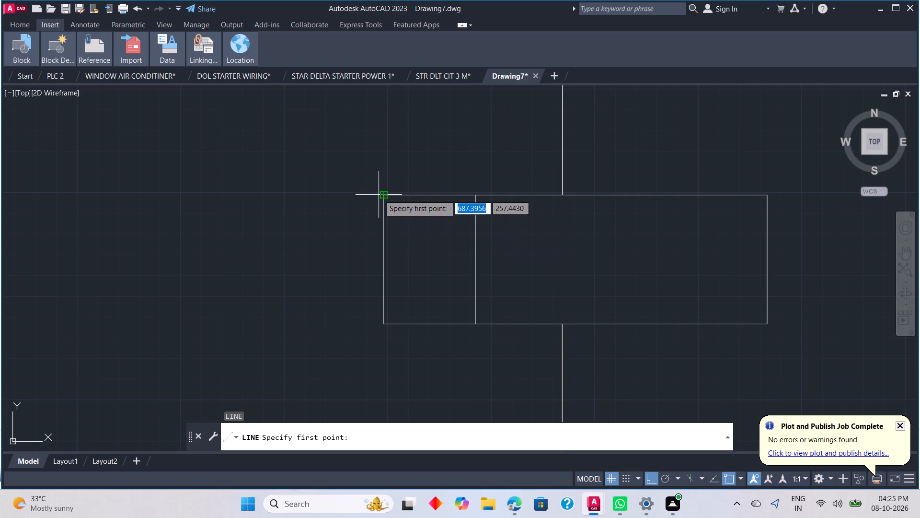
{"action": "left_click", "coordinate": [384, 195]}
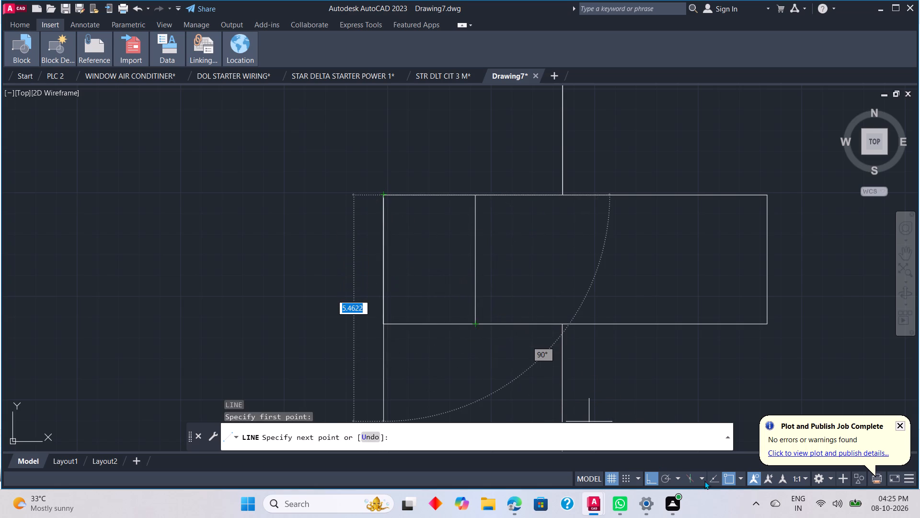
{"action": "left_click", "coordinate": [645, 475]}
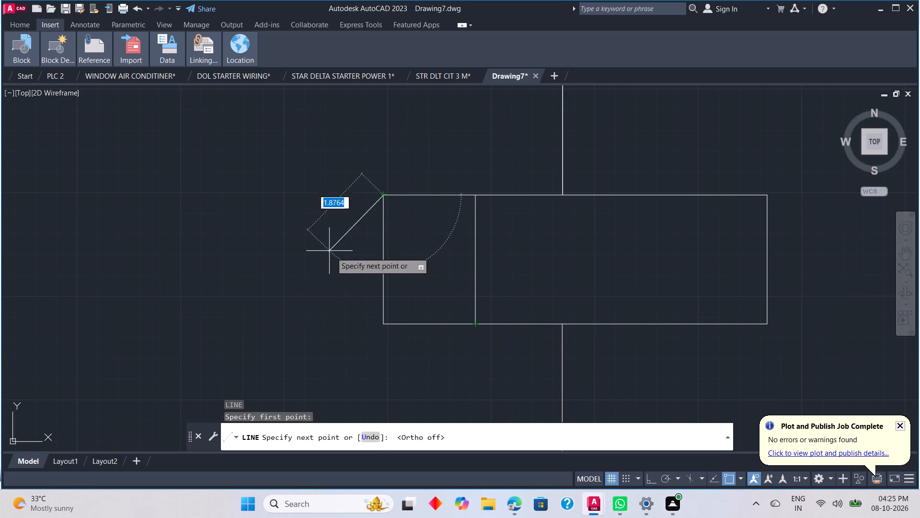
{"action": "left_click", "coordinate": [477, 328]}
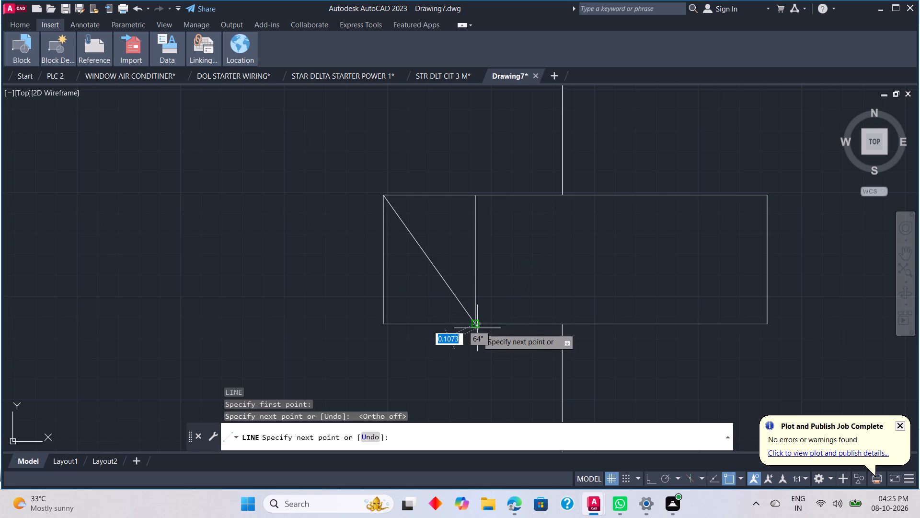
{"action": "key", "text": "Escape"}
{"action": "key", "text": "space"}
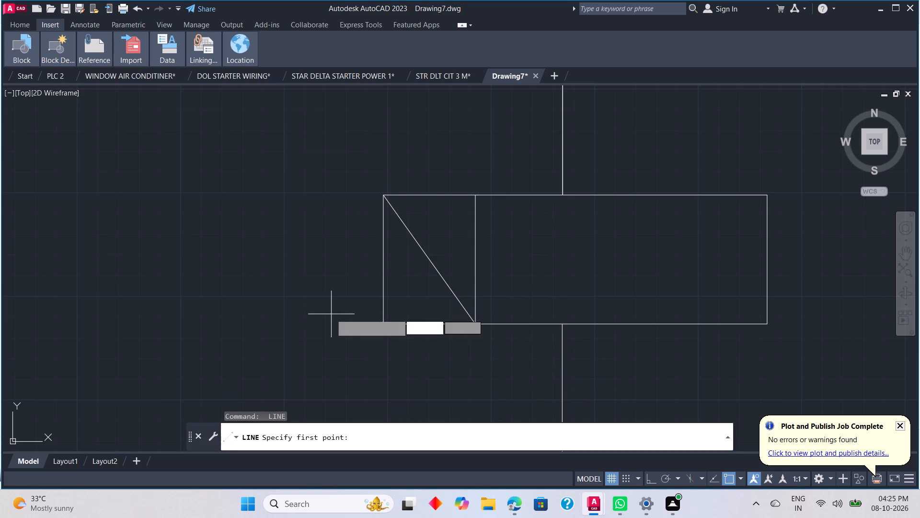
{"action": "left_click", "coordinate": [382, 321]}
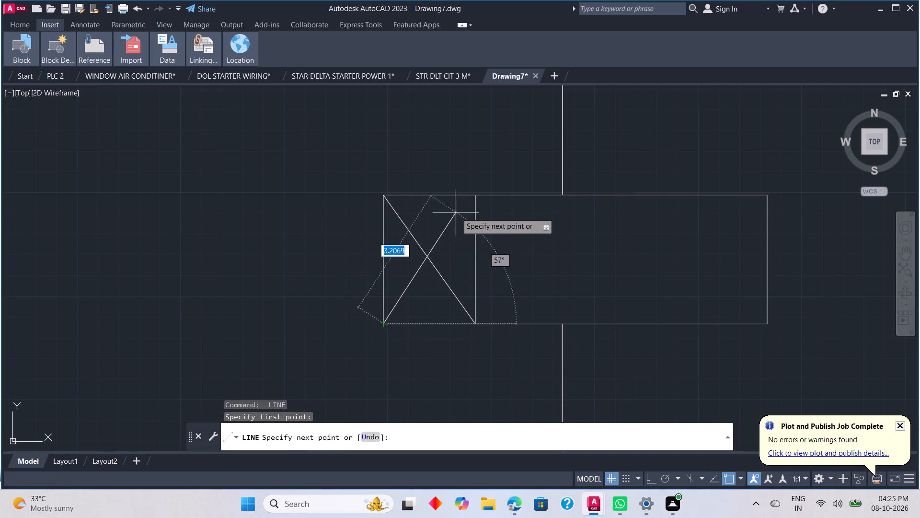
{"action": "left_click", "coordinate": [474, 193]}
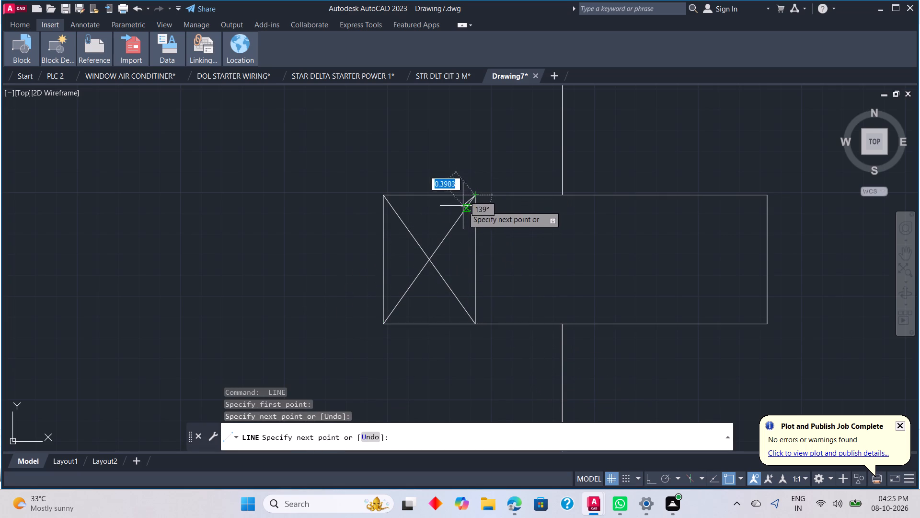
{"action": "key", "text": "Escape"}
Trim the end of the bottom horizontal line inside the terminal circle at its left end.
{"action": "scroll", "coordinate": [458, 232], "scroll_direction": "down", "scroll_amount": 4}
{"action": "scroll", "coordinate": [463, 272], "scroll_direction": "down", "scroll_amount": 2}
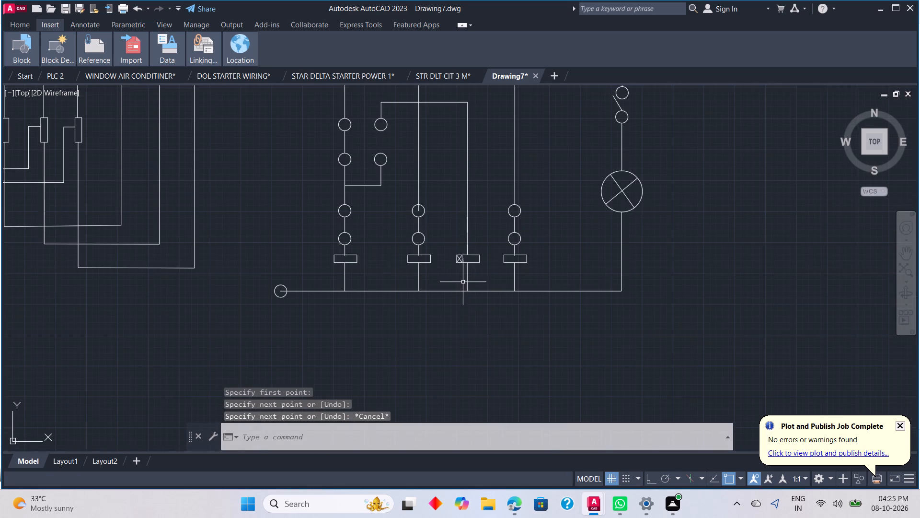
{"action": "scroll", "coordinate": [463, 285], "scroll_direction": "up", "scroll_amount": 3}
{"action": "scroll", "coordinate": [426, 271], "scroll_direction": "down", "scroll_amount": 4}
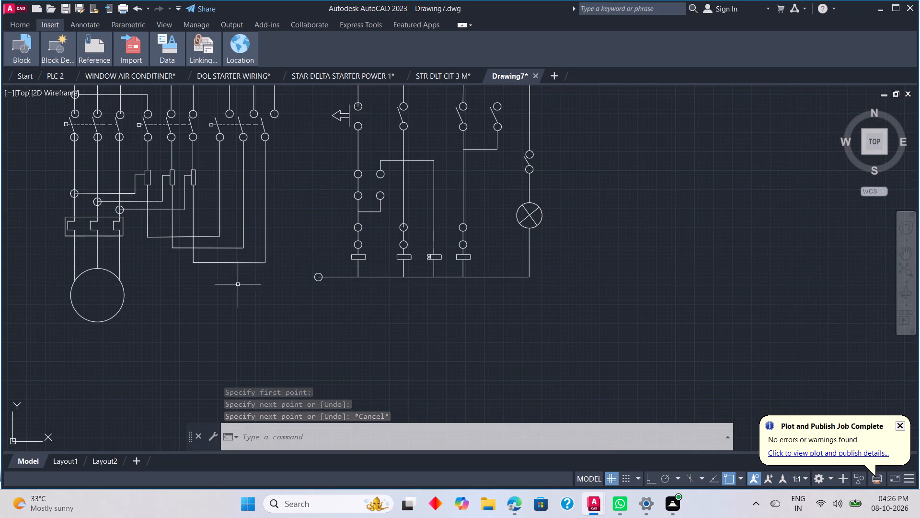
{"action": "scroll", "coordinate": [272, 282], "scroll_direction": "up", "scroll_amount": 3}
{"action": "type", "text": "TR"}
{"action": "key", "text": "space"}
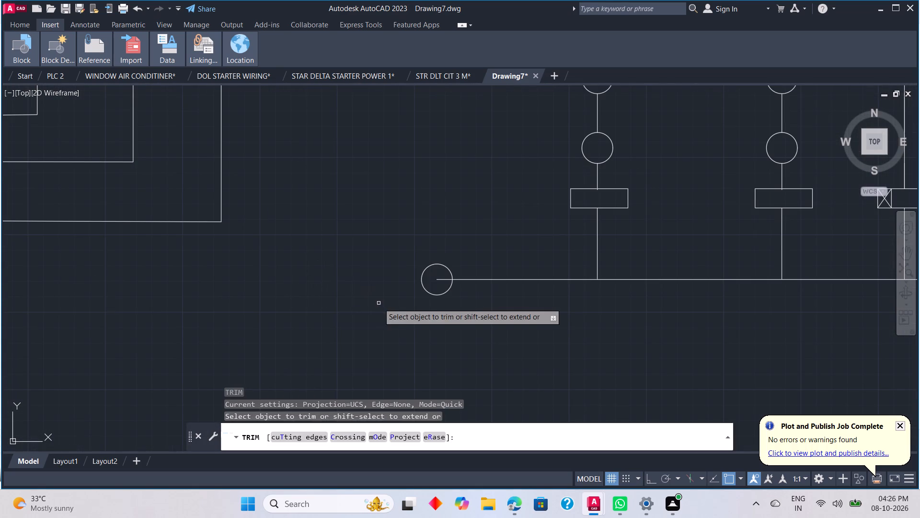
{"action": "left_click", "coordinate": [443, 280]}
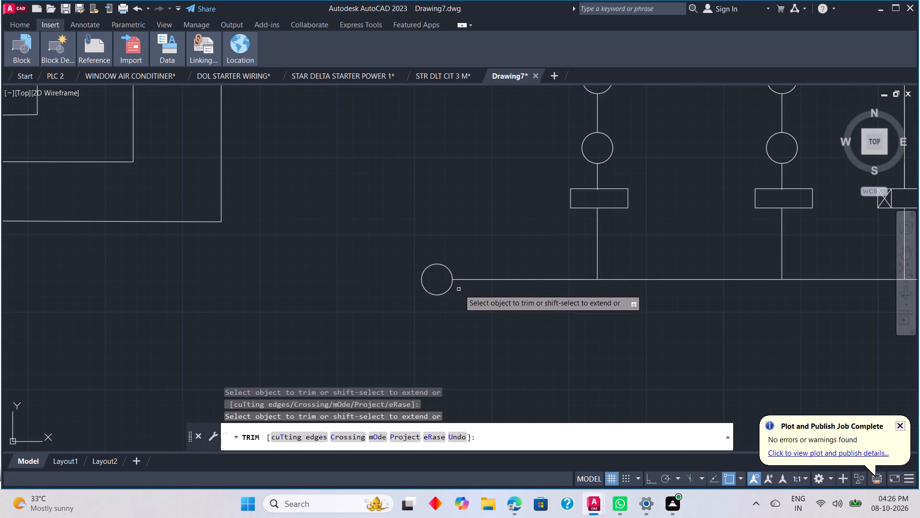
Trim the short vertical line stubs protruding inside the tops of the first, second and fourth coil rectangles.
{"action": "scroll", "coordinate": [484, 261], "scroll_direction": "down", "scroll_amount": 1}
{"action": "scroll", "coordinate": [576, 223], "scroll_direction": "up", "scroll_amount": 3}
{"action": "scroll", "coordinate": [527, 213], "scroll_direction": "up", "scroll_amount": 2}
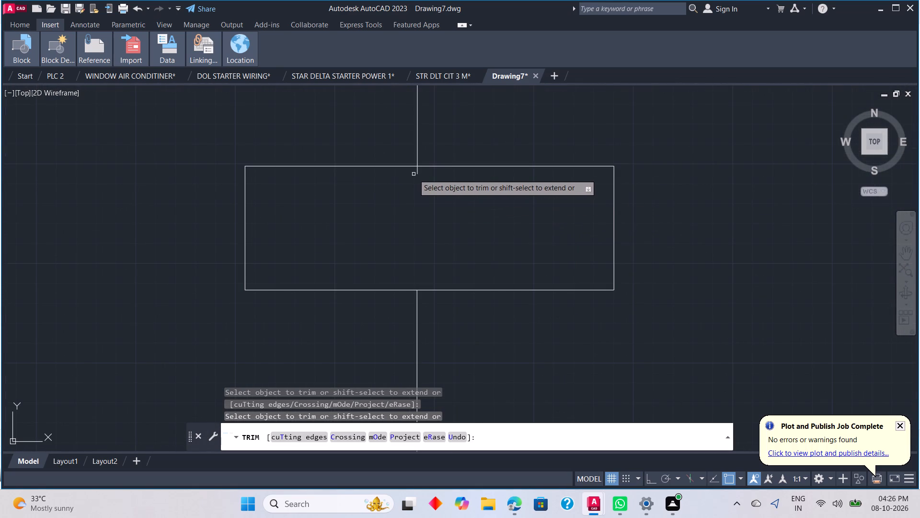
{"action": "left_click", "coordinate": [417, 173]}
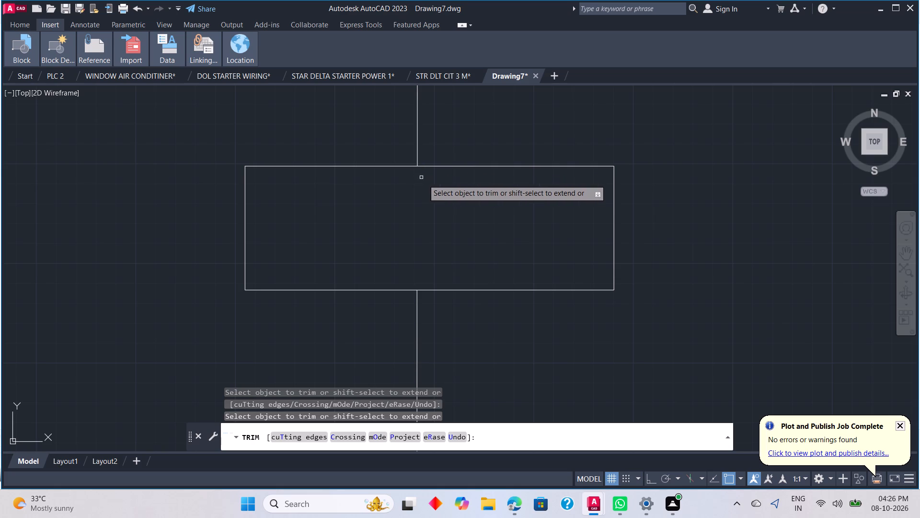
{"action": "scroll", "coordinate": [486, 216], "scroll_direction": "down", "scroll_amount": 2}
{"action": "scroll", "coordinate": [721, 233], "scroll_direction": "down", "scroll_amount": 2}
{"action": "middle_click_drag", "start_coordinate": [795, 231], "coordinate": [443, 316]}
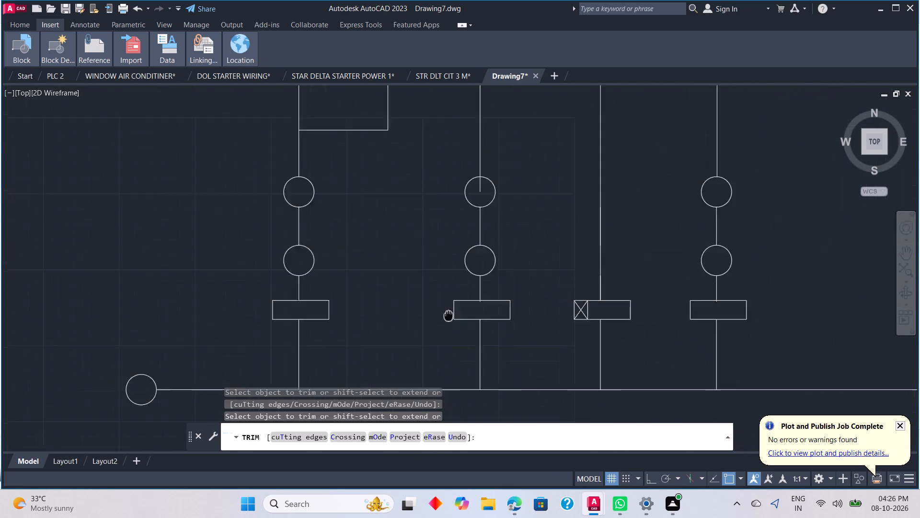
{"action": "middle_click_drag", "start_coordinate": [443, 316], "coordinate": [386, 327]}
{"action": "middle_click_drag", "start_coordinate": [349, 329], "coordinate": [321, 330]}
{"action": "scroll", "coordinate": [317, 339], "scroll_direction": "up", "scroll_amount": 3}
{"action": "scroll", "coordinate": [595, 278], "scroll_direction": "up", "scroll_amount": 3}
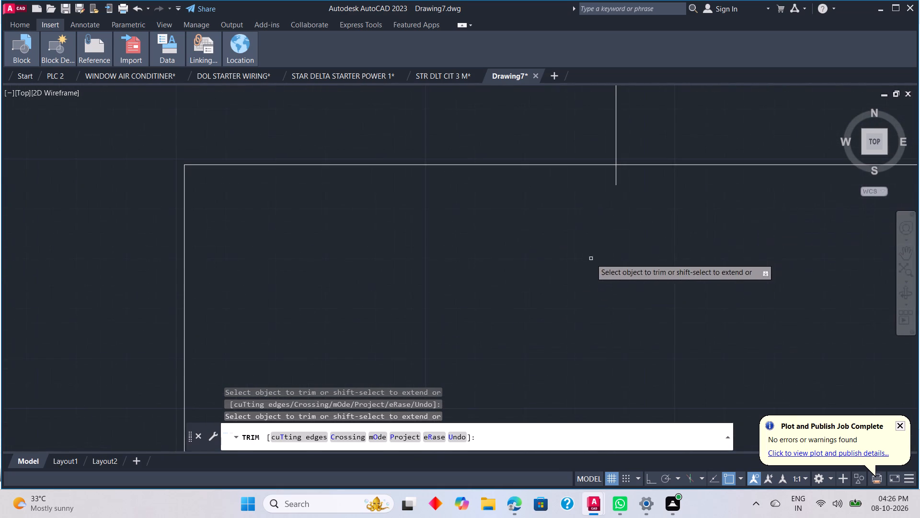
{"action": "left_click", "coordinate": [618, 176]}
{"action": "scroll", "coordinate": [630, 243], "scroll_direction": "down", "scroll_amount": 7}
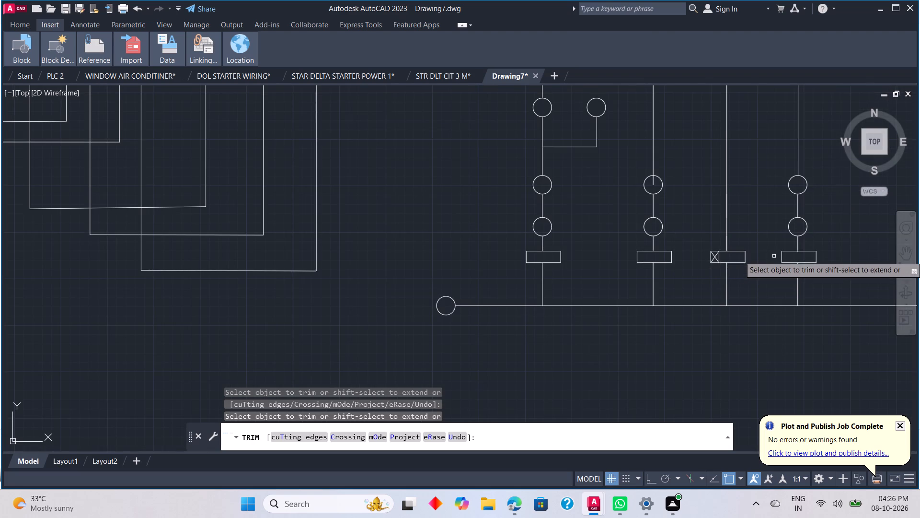
{"action": "middle_click_drag", "start_coordinate": [773, 256], "coordinate": [649, 277]}
{"action": "scroll", "coordinate": [714, 262], "scroll_direction": "up", "scroll_amount": 3}
{"action": "scroll", "coordinate": [562, 342], "scroll_direction": "up", "scroll_amount": 3}
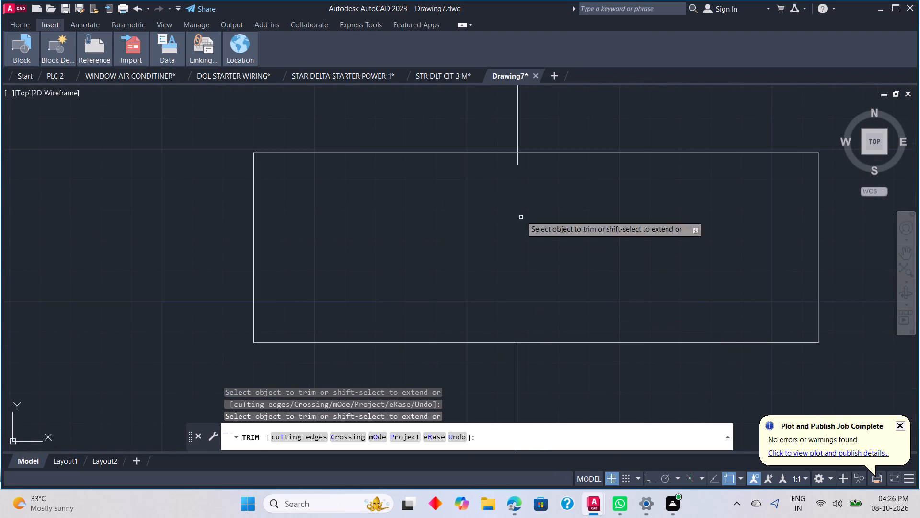
{"action": "left_click", "coordinate": [519, 165]}
{"action": "scroll", "coordinate": [531, 214], "scroll_direction": "down", "scroll_amount": 9}
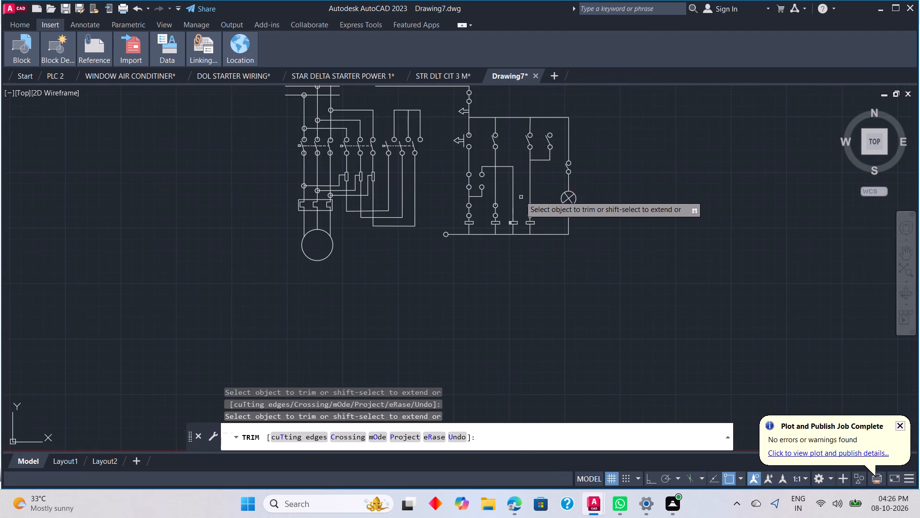
Trim the vertical and horizontal line segments inside the three junction circles above the overload relay in the power circuit.
{"action": "scroll", "coordinate": [507, 144], "scroll_direction": "up", "scroll_amount": 2}
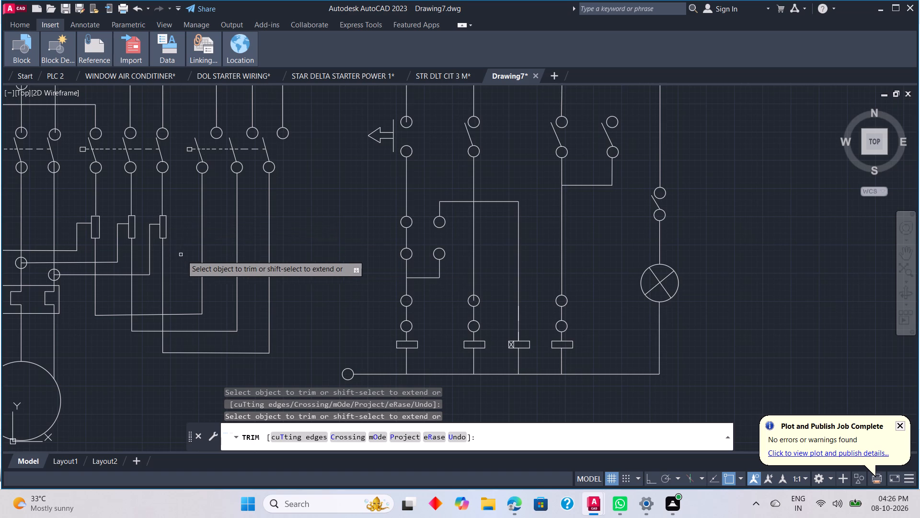
{"action": "middle_click_drag", "start_coordinate": [185, 257], "coordinate": [378, 202]}
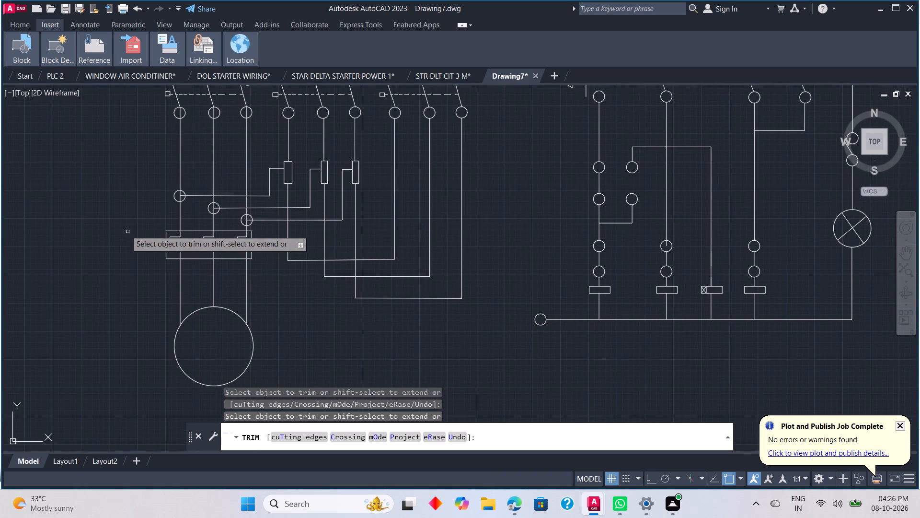
{"action": "scroll", "coordinate": [181, 204], "scroll_direction": "up", "scroll_amount": 4}
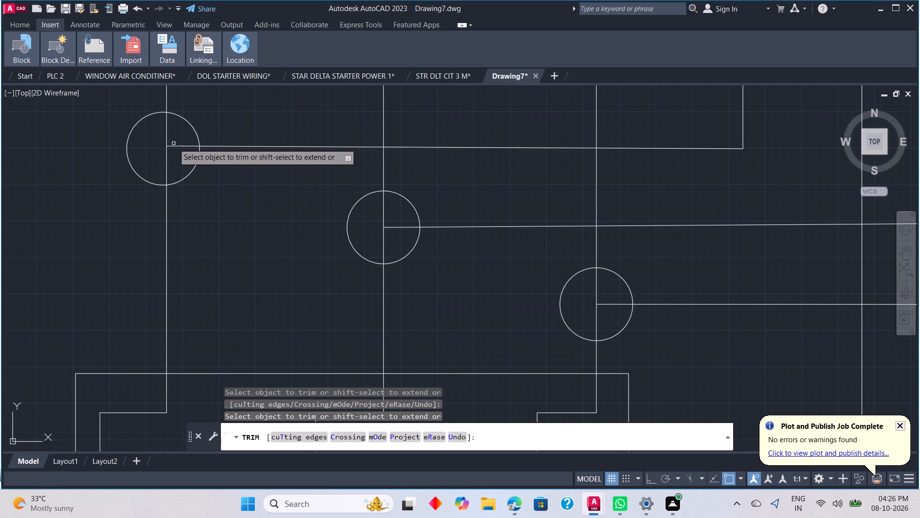
{"action": "left_click", "coordinate": [175, 146]}
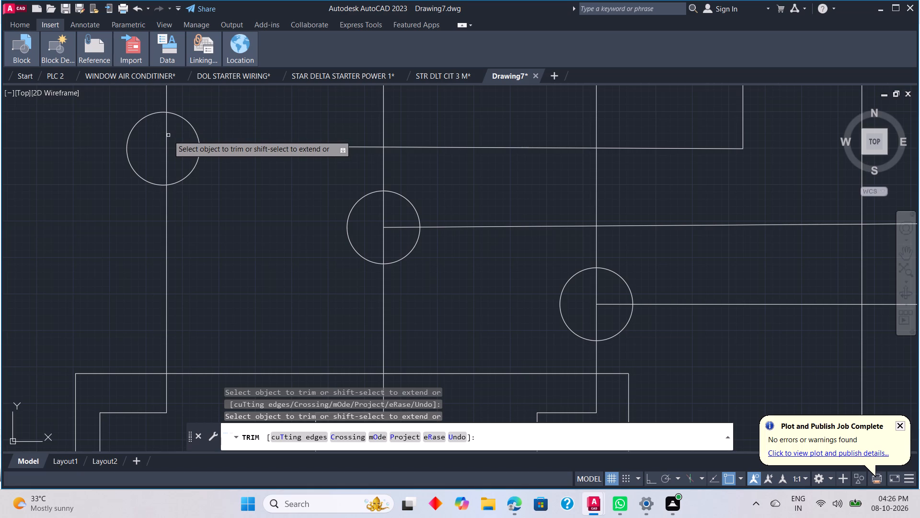
{"action": "left_click", "coordinate": [168, 134]}
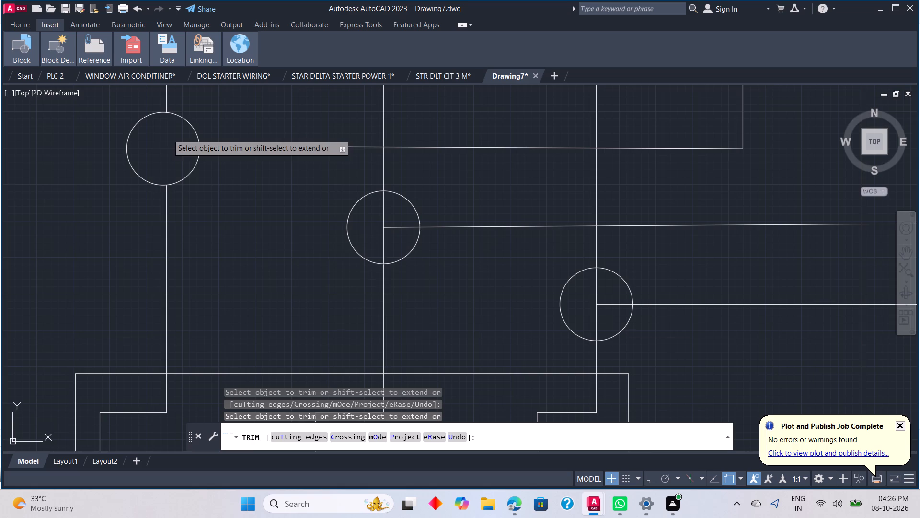
{"action": "left_click", "coordinate": [383, 218]}
{"action": "left_click", "coordinate": [383, 239]}
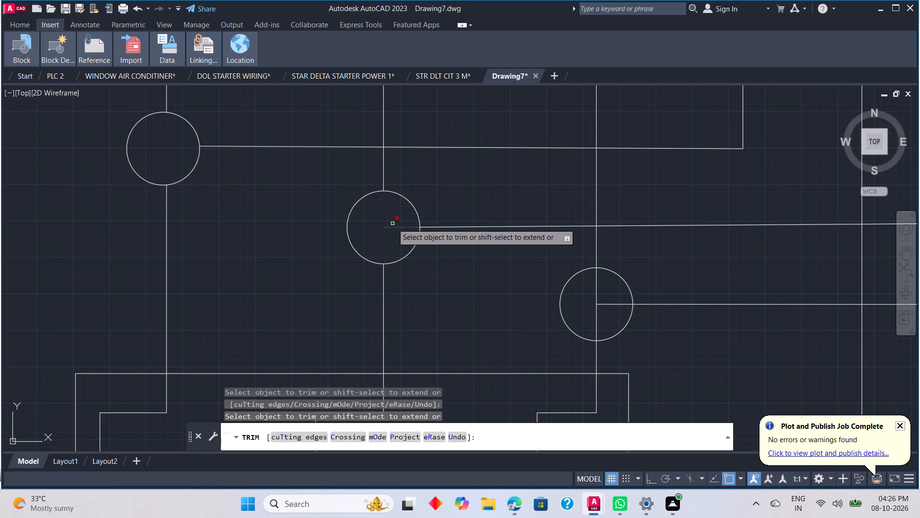
{"action": "left_click", "coordinate": [393, 228]}
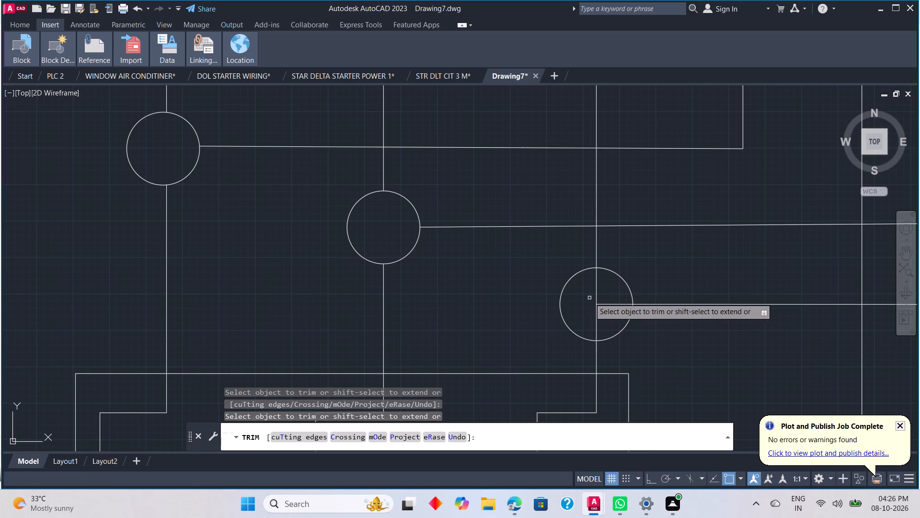
{"action": "left_click", "coordinate": [597, 287]}
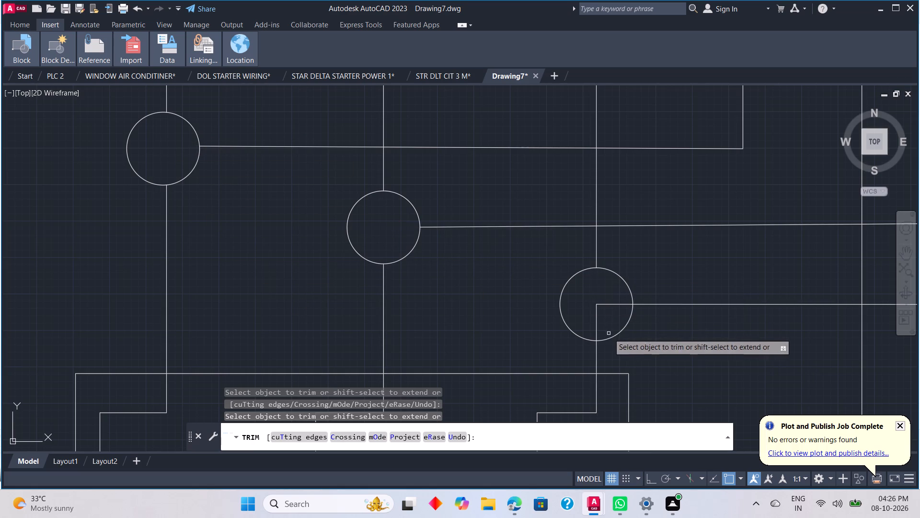
{"action": "left_click", "coordinate": [595, 320]}
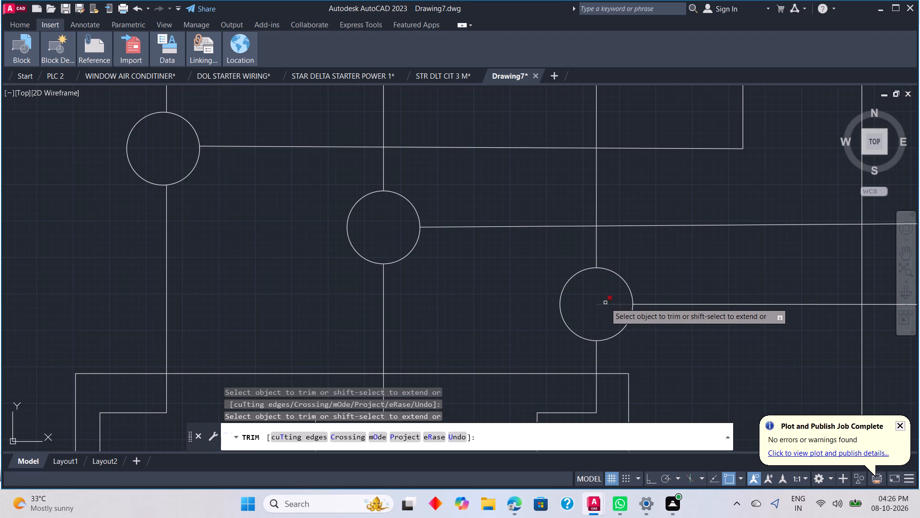
{"action": "left_click", "coordinate": [605, 303]}
Trim the vertical line ends inside the three lower circles of the leftmost three-pole contactor in the power circuit.
{"action": "scroll", "coordinate": [507, 322], "scroll_direction": "down", "scroll_amount": 3}
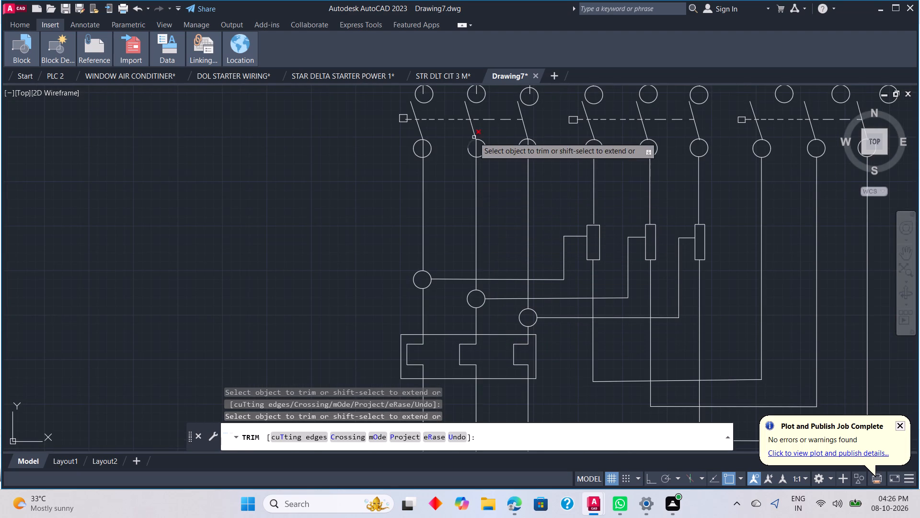
{"action": "scroll", "coordinate": [474, 138], "scroll_direction": "up", "scroll_amount": 1}
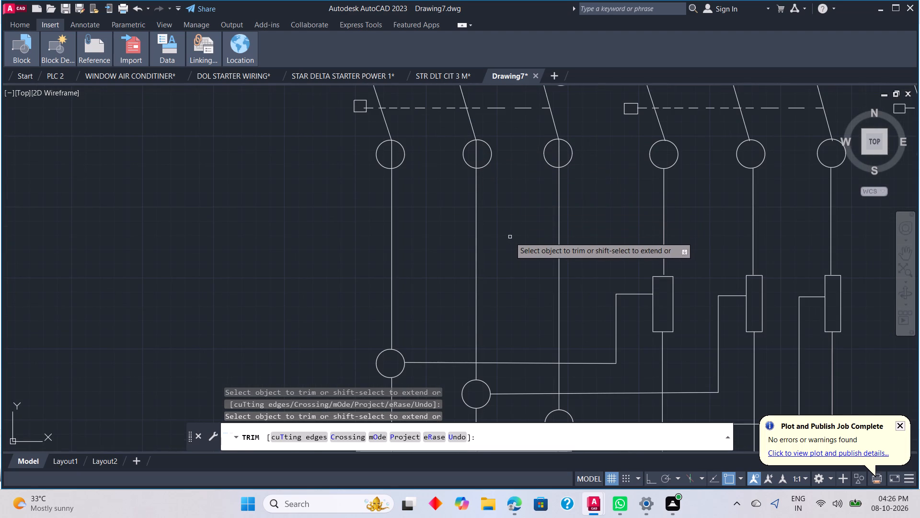
{"action": "scroll", "coordinate": [415, 195], "scroll_direction": "up", "scroll_amount": 1}
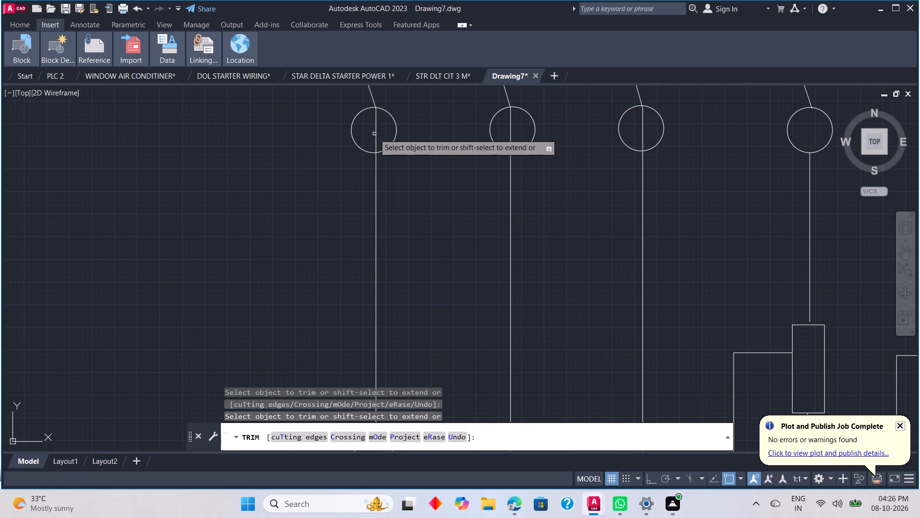
{"action": "left_click", "coordinate": [375, 133]}
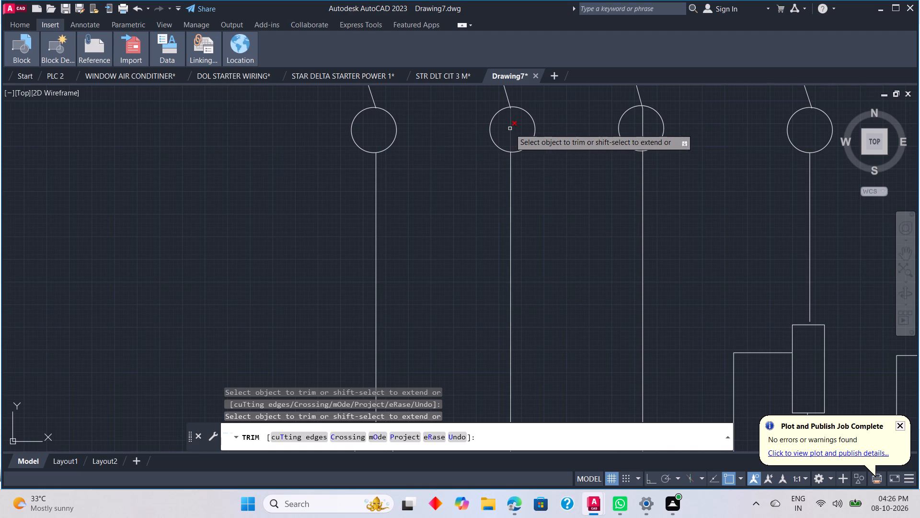
{"action": "left_click", "coordinate": [510, 129]}
{"action": "left_click", "coordinate": [643, 123]}
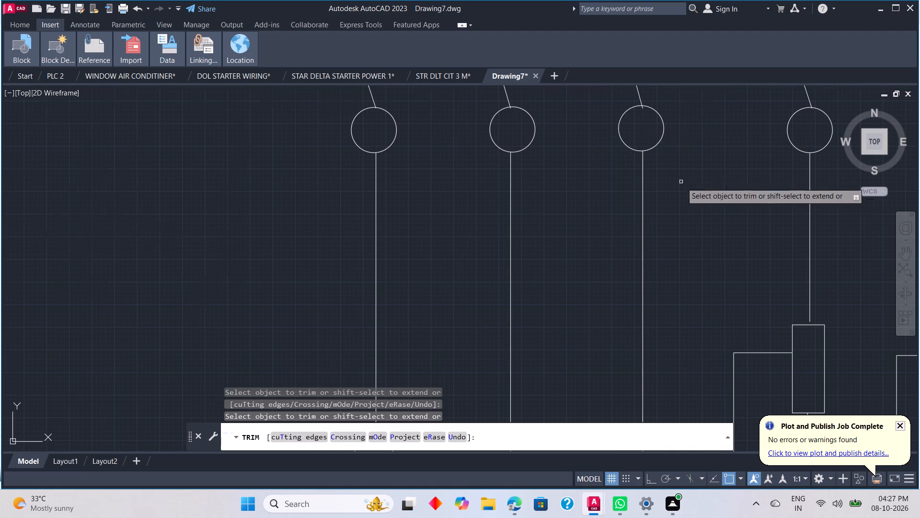
Trim the vertical line ends inside the three upper circles of the leftmost three-pole contactor.
{"action": "scroll", "coordinate": [691, 188], "scroll_direction": "down", "scroll_amount": 4}
{"action": "scroll", "coordinate": [679, 180], "scroll_direction": "up", "scroll_amount": 5}
{"action": "left_click", "coordinate": [568, 140]}
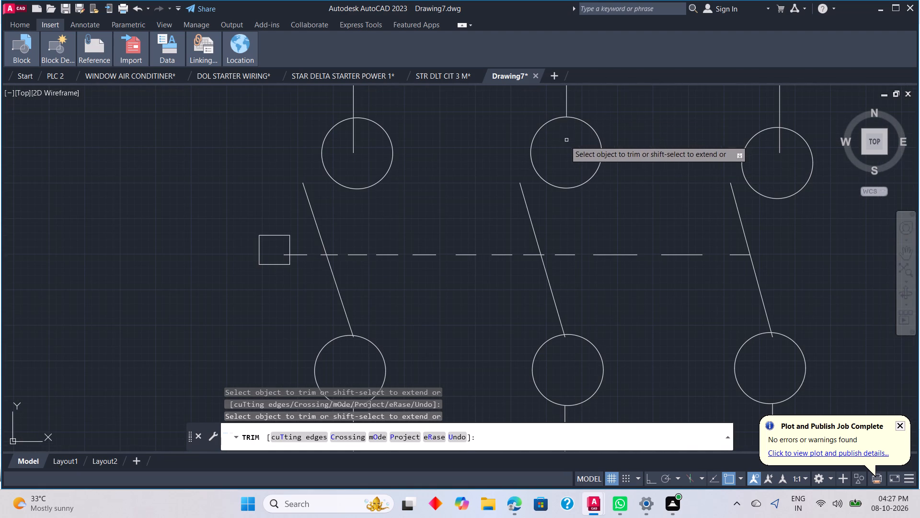
{"action": "left_click", "coordinate": [354, 143]}
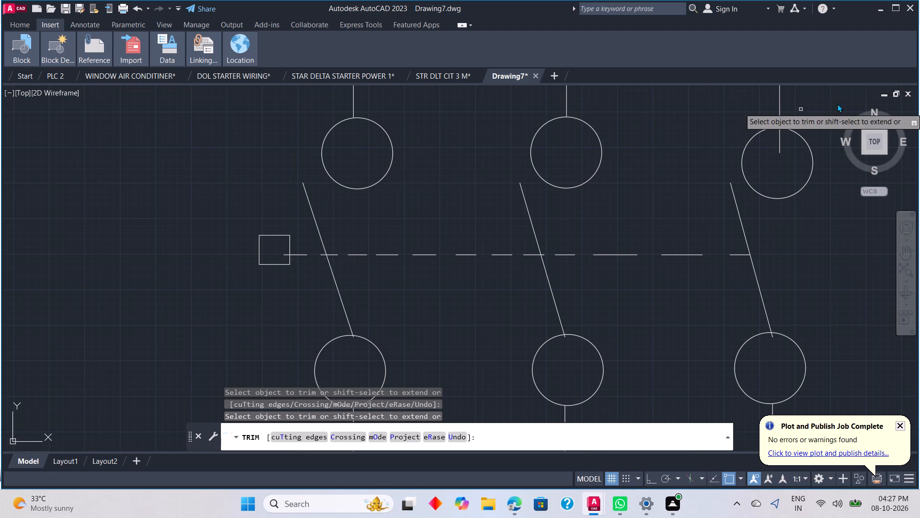
{"action": "left_click", "coordinate": [779, 143]}
Trim the vertical line segments inside the three branch junction circles above the leftmost contactor.
{"action": "scroll", "coordinate": [633, 249], "scroll_direction": "down", "scroll_amount": 4}
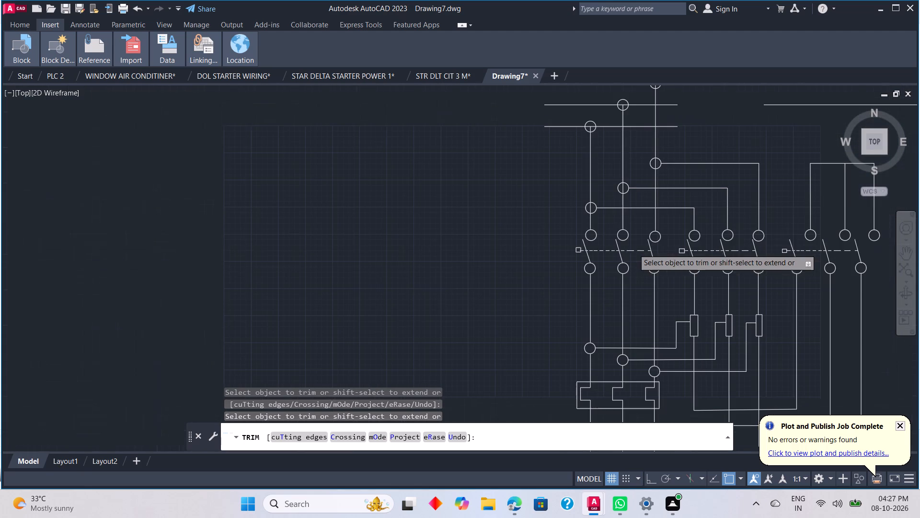
{"action": "scroll", "coordinate": [658, 168], "scroll_direction": "up", "scroll_amount": 2}
{"action": "left_click", "coordinate": [650, 155]}
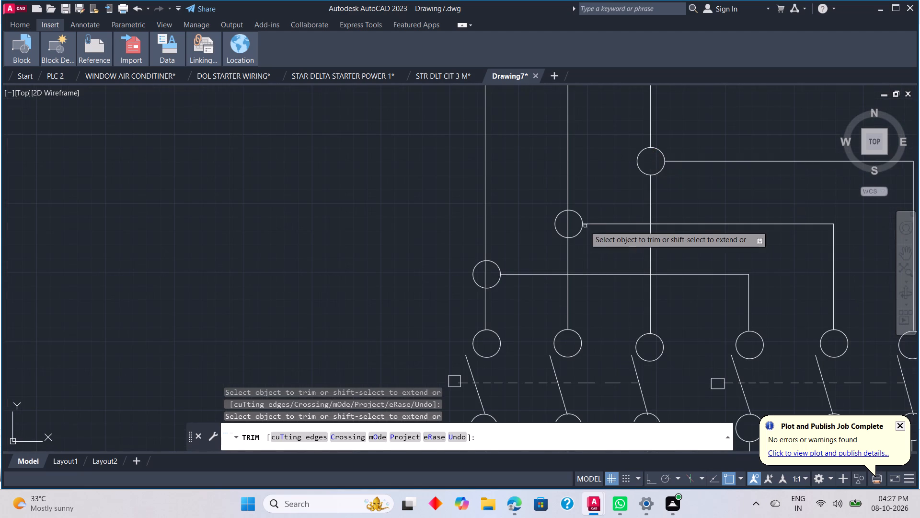
{"action": "left_click", "coordinate": [569, 226]}
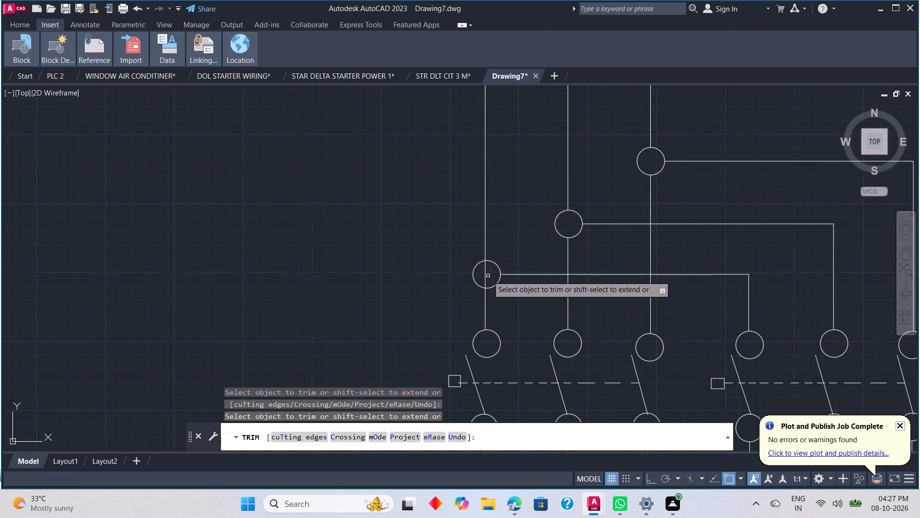
{"action": "left_click", "coordinate": [485, 273]}
Trim the vertical and horizontal line segments inside the junction circle on the lowest supply line.
{"action": "scroll", "coordinate": [498, 235], "scroll_direction": "down", "scroll_amount": 3}
{"action": "scroll", "coordinate": [508, 186], "scroll_direction": "up", "scroll_amount": 2}
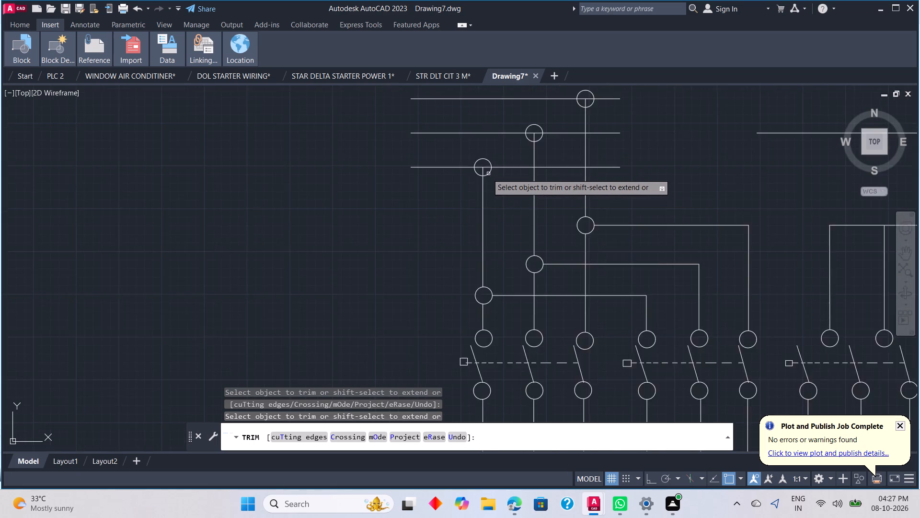
{"action": "scroll", "coordinate": [483, 169], "scroll_direction": "up", "scroll_amount": 3}
{"action": "left_click", "coordinate": [485, 176]}
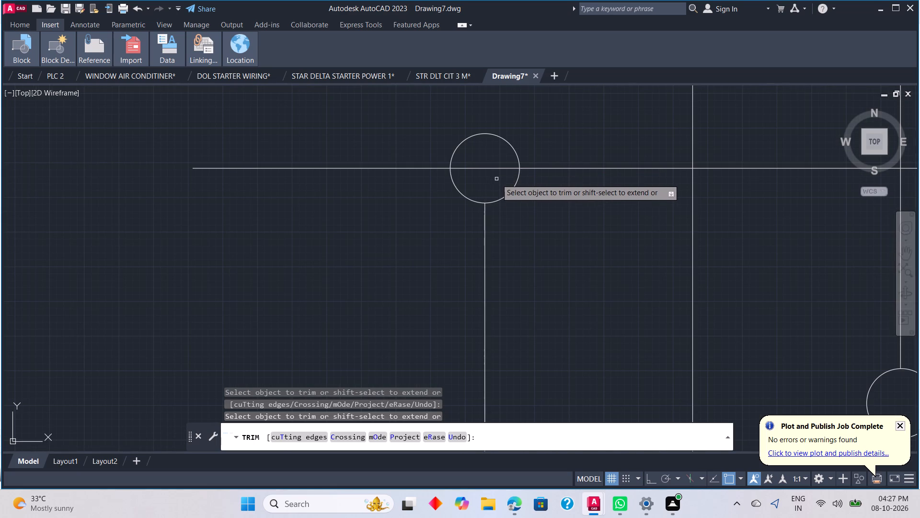
{"action": "scroll", "coordinate": [500, 176], "scroll_direction": "down", "scroll_amount": 1}
{"action": "left_click", "coordinate": [495, 170]}
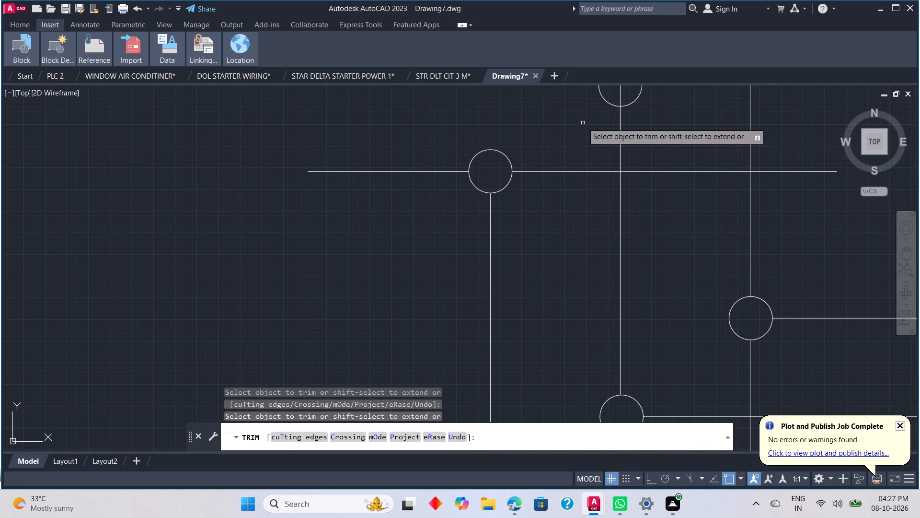
Trim the vertical and horizontal line segments inside the junction circle on the middle supply line.
{"action": "middle_click_drag", "start_coordinate": [583, 122], "coordinate": [533, 153]}
{"action": "middle_click", "coordinate": [522, 156]}
{"action": "middle_click", "coordinate": [522, 156]}
{"action": "middle_click", "coordinate": [522, 156]}
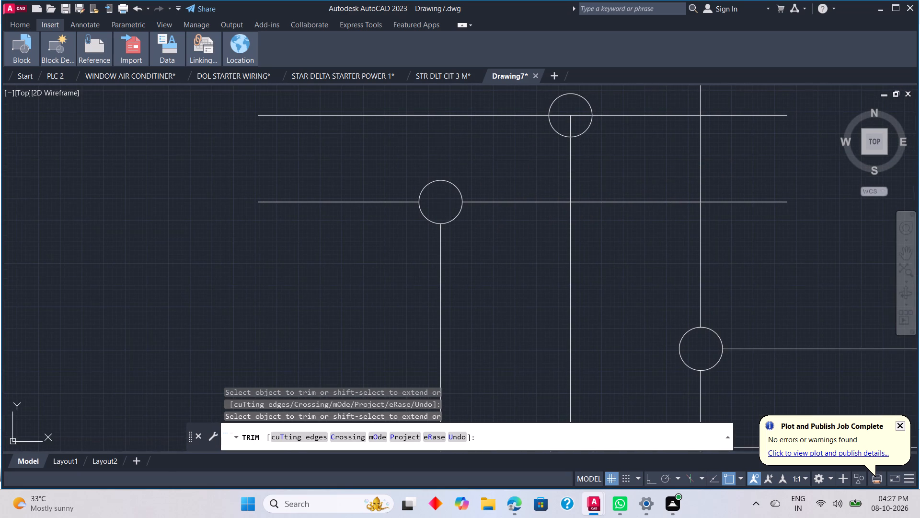
{"action": "middle_click_drag", "start_coordinate": [520, 157], "coordinate": [469, 203]}
{"action": "middle_click_drag", "start_coordinate": [127, 282], "coordinate": [126, 281]}
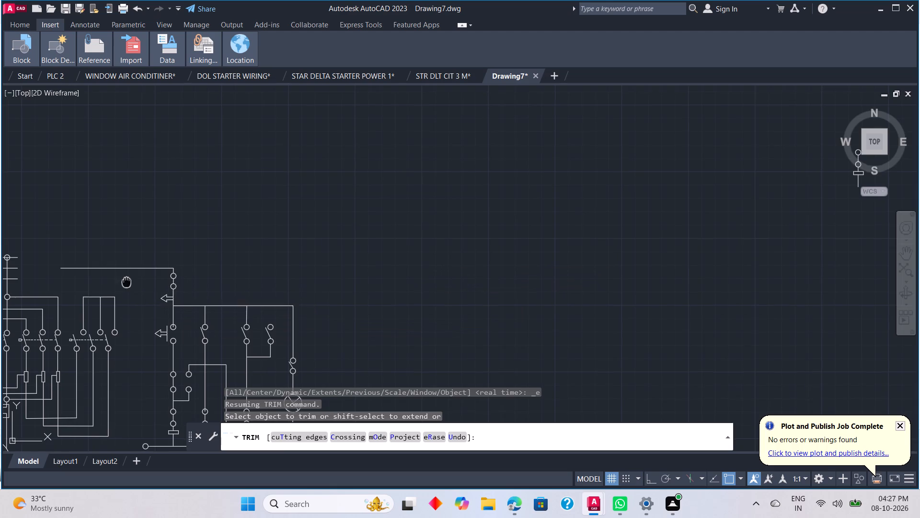
{"action": "middle_click_drag", "start_coordinate": [126, 281], "coordinate": [513, 133]}
{"action": "middle_click_drag", "start_coordinate": [424, 135], "coordinate": [436, 189]}
{"action": "scroll", "coordinate": [429, 200], "scroll_direction": "up", "scroll_amount": 3}
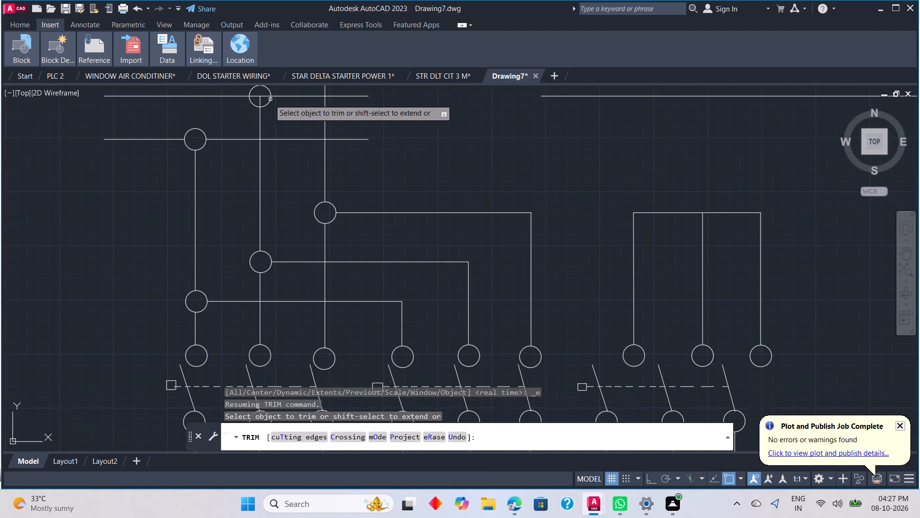
{"action": "scroll", "coordinate": [258, 98], "scroll_direction": "up", "scroll_amount": 2}
{"action": "left_click", "coordinate": [258, 97]}
{"action": "left_click", "coordinate": [258, 94]}
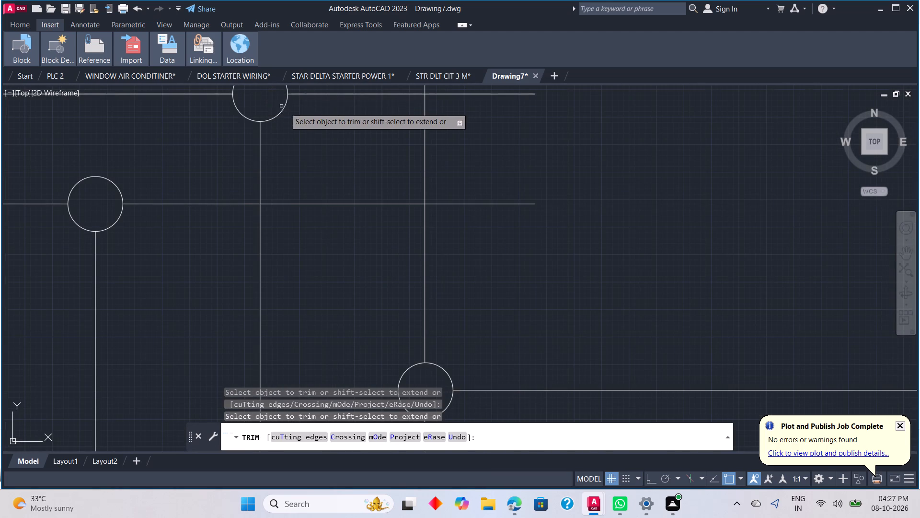
Trim the vertical and horizontal line segments inside the junction circle on the top supply line.
{"action": "scroll", "coordinate": [295, 113], "scroll_direction": "down", "scroll_amount": 3}
{"action": "middle_click_drag", "start_coordinate": [300, 121], "coordinate": [326, 250]}
{"action": "scroll", "coordinate": [333, 239], "scroll_direction": "up", "scroll_amount": 3}
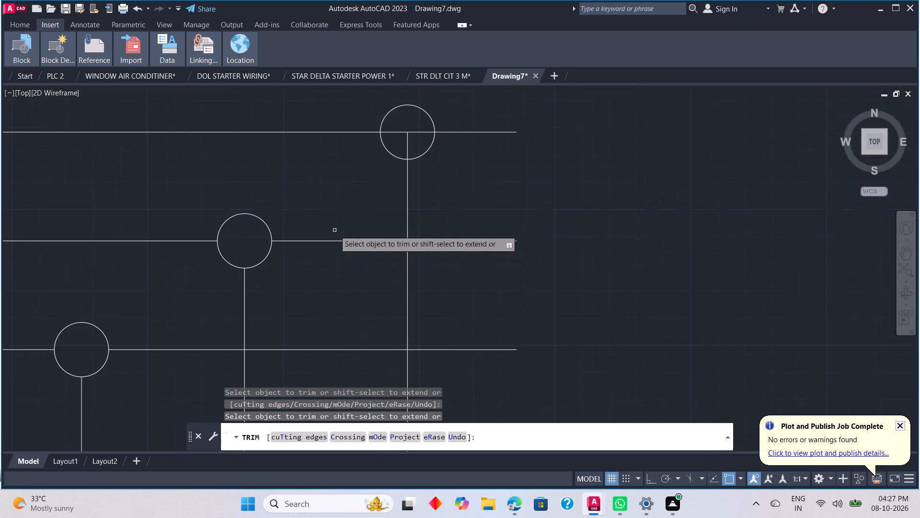
{"action": "left_click", "coordinate": [404, 134]}
{"action": "left_click_drag", "start_coordinate": [411, 135], "coordinate": [411, 129]}
{"action": "left_click_drag", "start_coordinate": [410, 125], "coordinate": [414, 144]}
Trim the slanted contact line tips protruding into the three lower circles of the rightmost three-pole contactor.
{"action": "scroll", "coordinate": [478, 191], "scroll_direction": "down", "scroll_amount": 4}
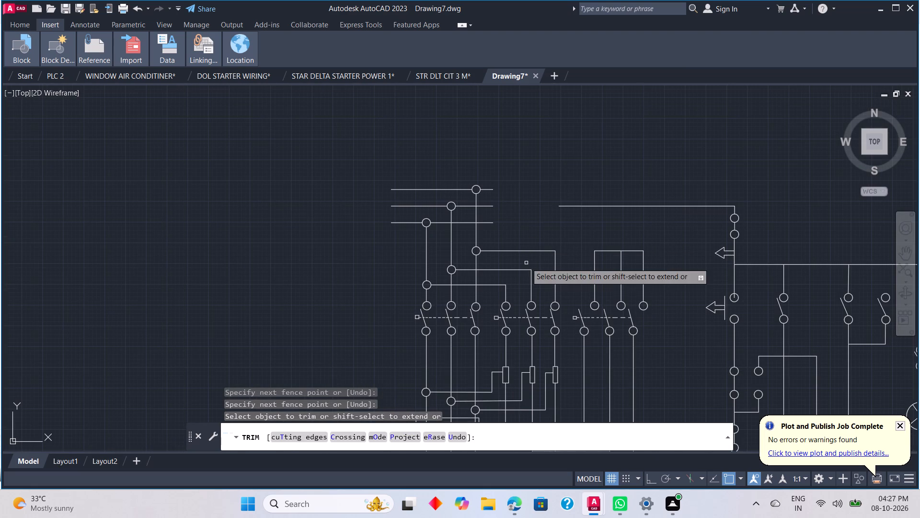
{"action": "scroll", "coordinate": [506, 221], "scroll_direction": "down", "scroll_amount": 1}
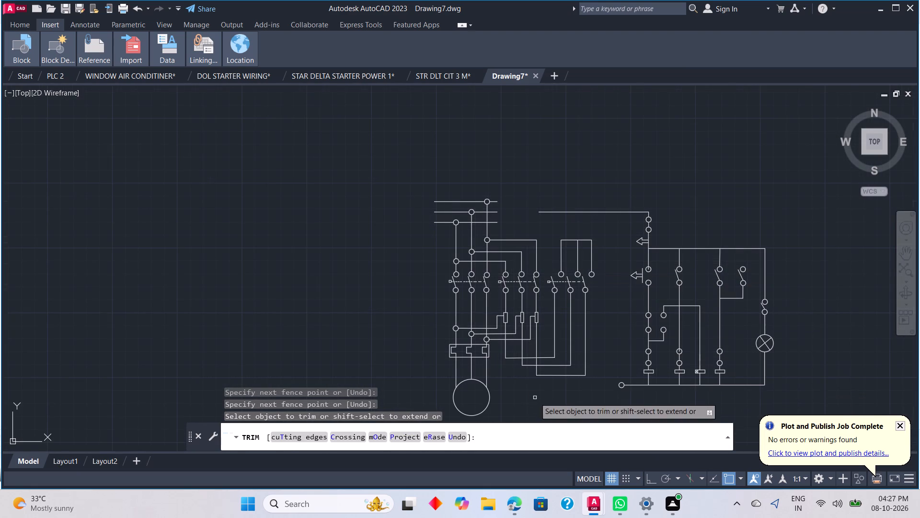
{"action": "middle_click_drag", "start_coordinate": [535, 398], "coordinate": [513, 335]}
{"action": "scroll", "coordinate": [652, 182], "scroll_direction": "up", "scroll_amount": 2}
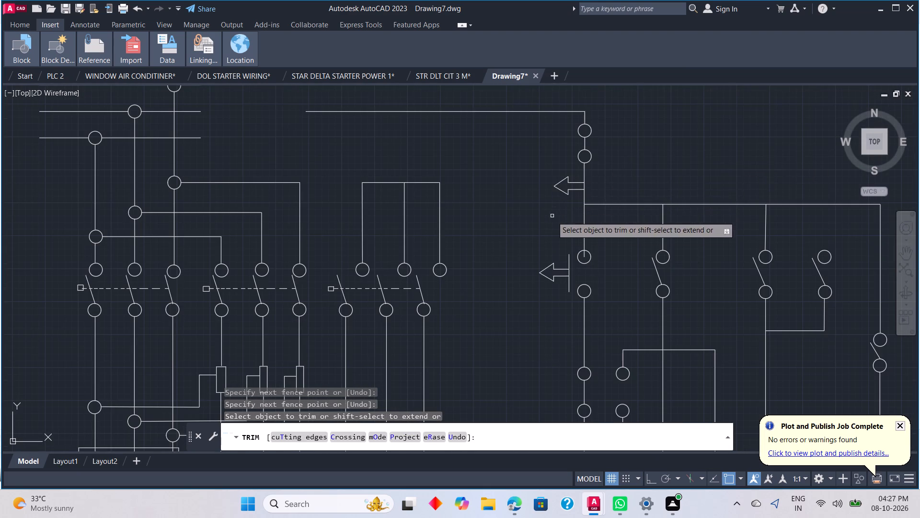
{"action": "scroll", "coordinate": [515, 279], "scroll_direction": "down", "scroll_amount": 1}
{"action": "scroll", "coordinate": [369, 351], "scroll_direction": "up", "scroll_amount": 1}
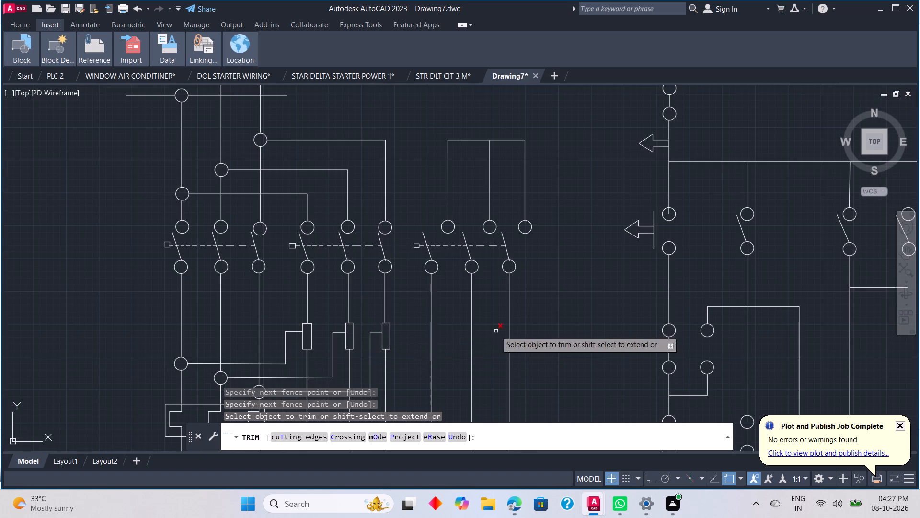
{"action": "scroll", "coordinate": [603, 339], "scroll_direction": "down", "scroll_amount": 2}
{"action": "scroll", "coordinate": [553, 354], "scroll_direction": "up", "scroll_amount": 3}
{"action": "scroll", "coordinate": [536, 251], "scroll_direction": "up", "scroll_amount": 2}
{"action": "scroll", "coordinate": [556, 192], "scroll_direction": "up", "scroll_amount": 2}
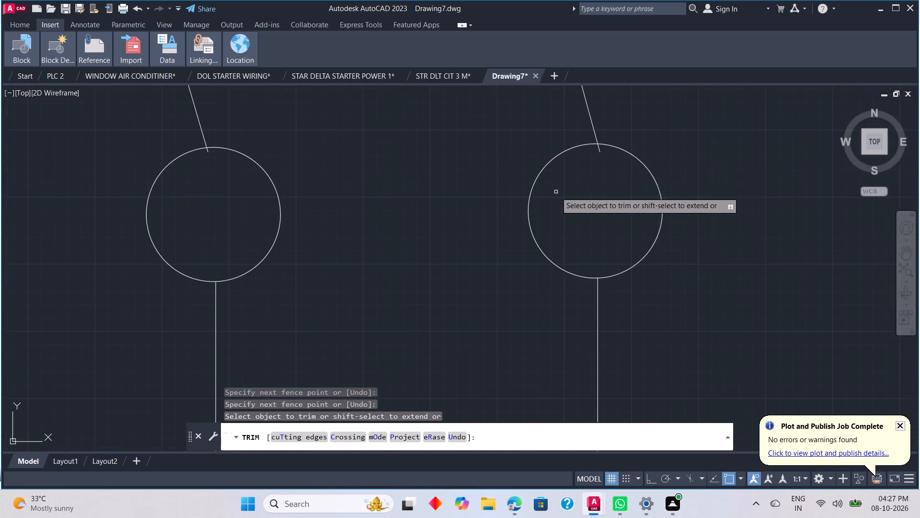
{"action": "left_click", "coordinate": [598, 149]}
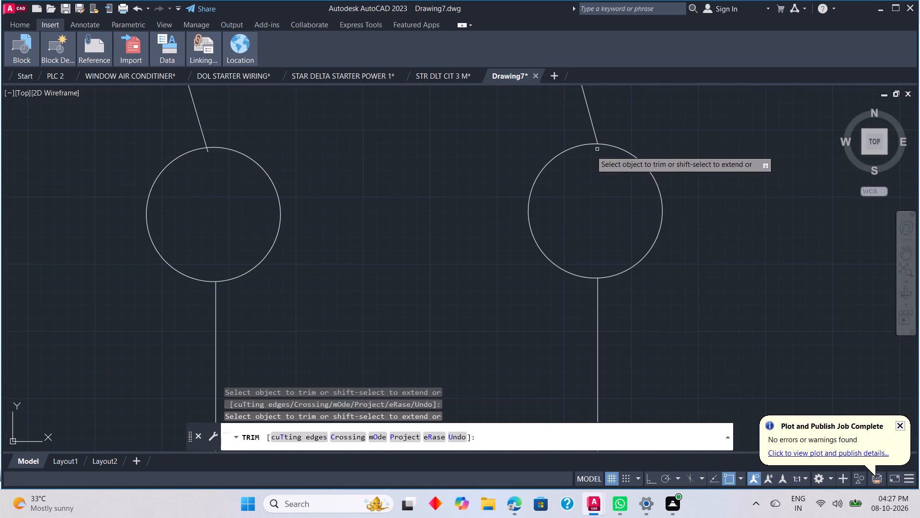
{"action": "left_click", "coordinate": [208, 153]}
{"action": "scroll", "coordinate": [84, 161], "scroll_direction": "down", "scroll_amount": 3}
{"action": "middle_click_drag", "start_coordinate": [53, 168], "coordinate": [270, 201]}
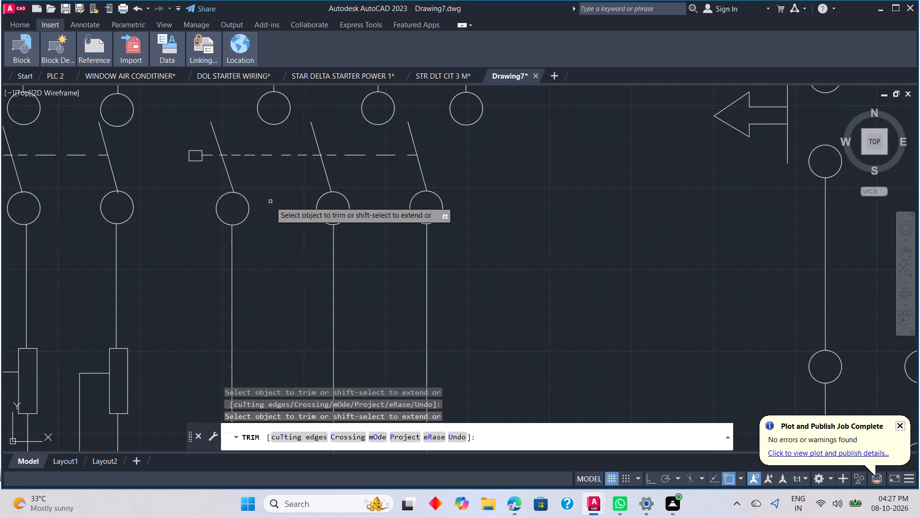
{"action": "scroll", "coordinate": [210, 204], "scroll_direction": "up", "scroll_amount": 4}
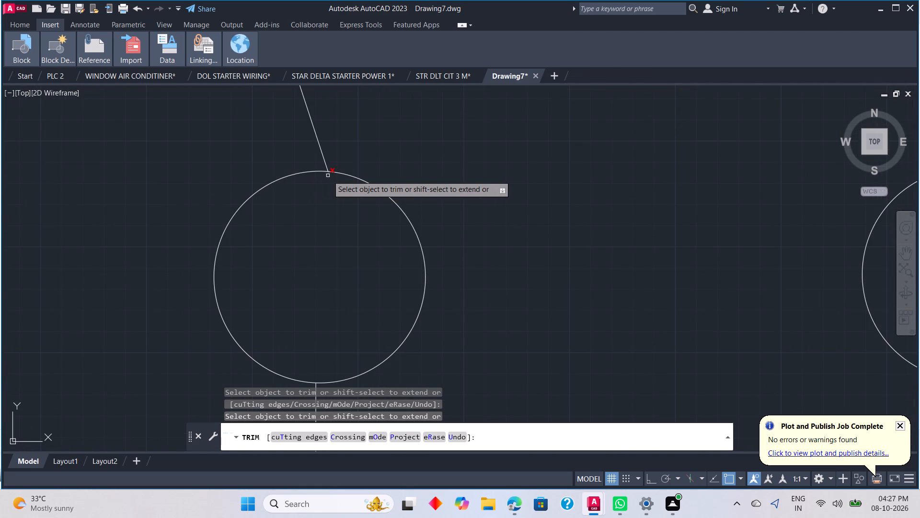
{"action": "left_click", "coordinate": [328, 176]}
Trim the slanted contact line tips protruding into the three lower circles of the middle three-pole contactor.
{"action": "scroll", "coordinate": [94, 236], "scroll_direction": "down", "scroll_amount": 4}
{"action": "middle_click_drag", "start_coordinate": [24, 212], "coordinate": [374, 224]}
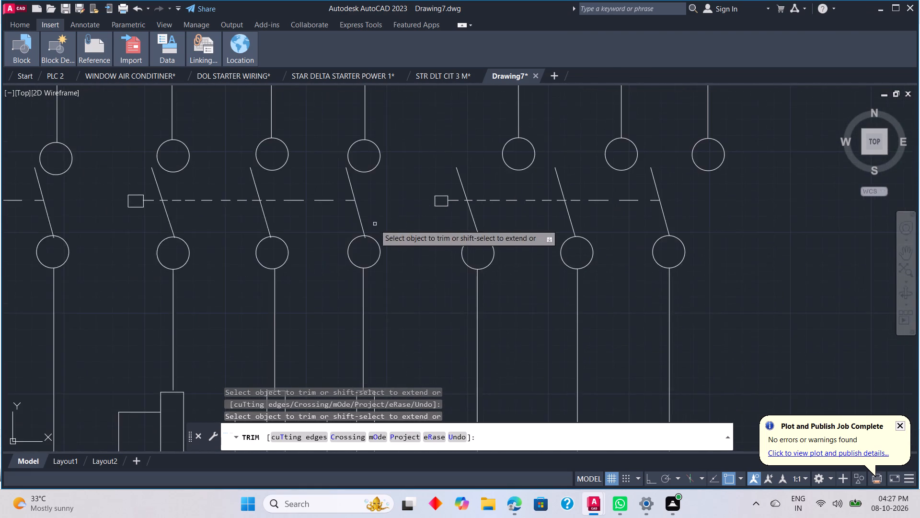
{"action": "scroll", "coordinate": [374, 231], "scroll_direction": "up", "scroll_amount": 3}
{"action": "left_click", "coordinate": [333, 249]}
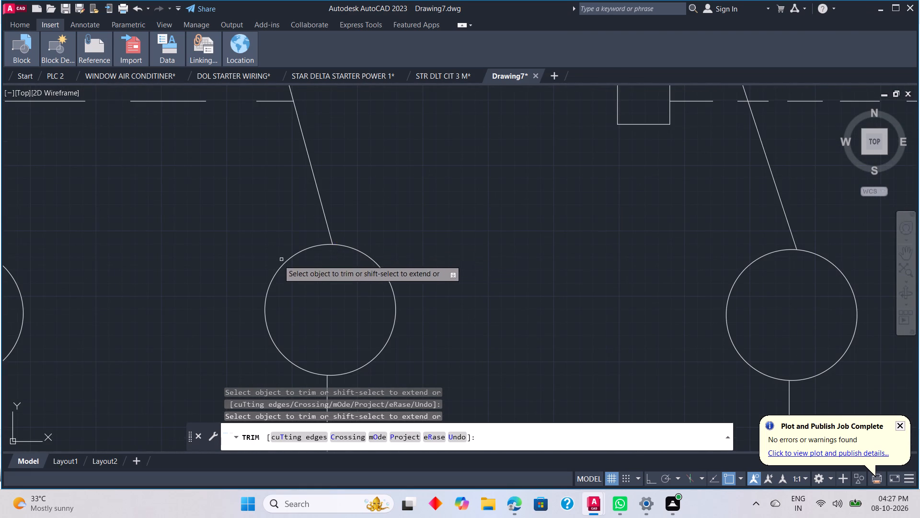
{"action": "scroll", "coordinate": [196, 257], "scroll_direction": "down", "scroll_amount": 4}
{"action": "middle_click_drag", "start_coordinate": [125, 254], "coordinate": [284, 276]}
{"action": "scroll", "coordinate": [305, 300], "scroll_direction": "up", "scroll_amount": 4}
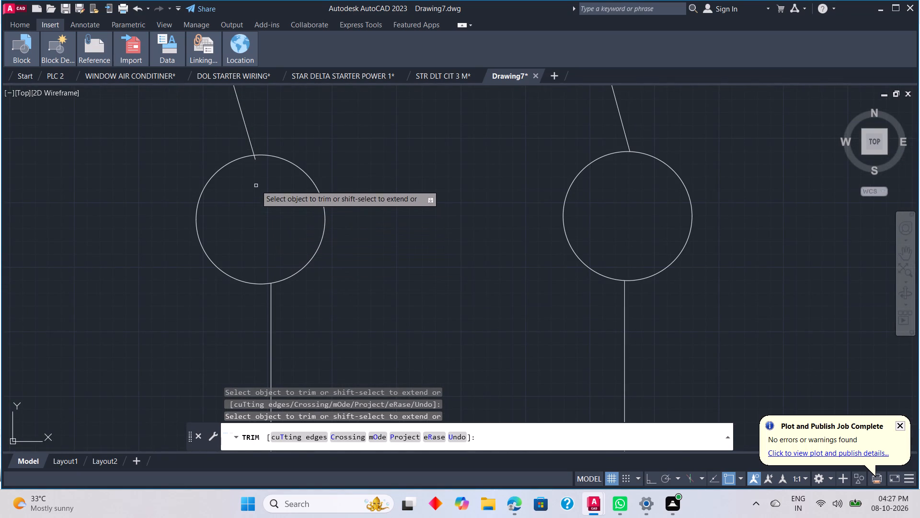
{"action": "left_click", "coordinate": [253, 157]}
{"action": "scroll", "coordinate": [200, 174], "scroll_direction": "down", "scroll_amount": 4}
{"action": "middle_click_drag", "start_coordinate": [133, 195], "coordinate": [200, 235]}
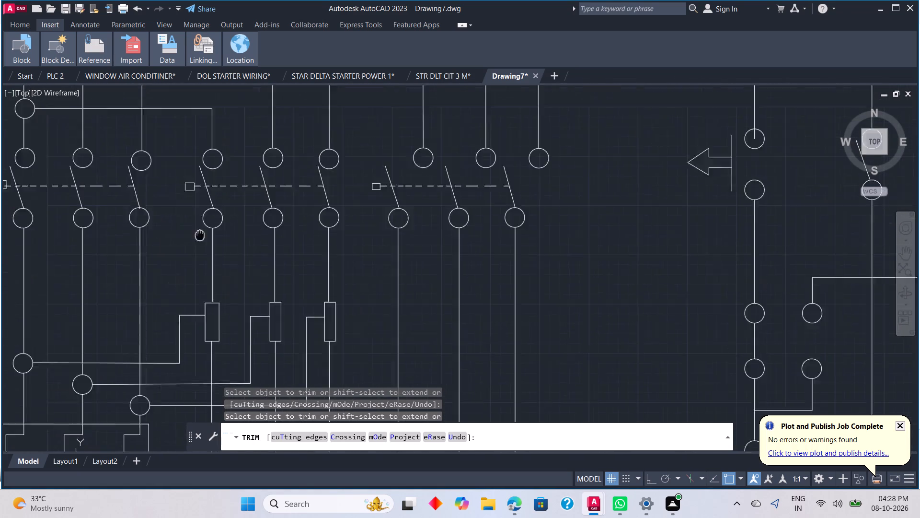
{"action": "middle_click_drag", "start_coordinate": [200, 235], "coordinate": [296, 271]}
{"action": "scroll", "coordinate": [326, 275], "scroll_direction": "up", "scroll_amount": 4}
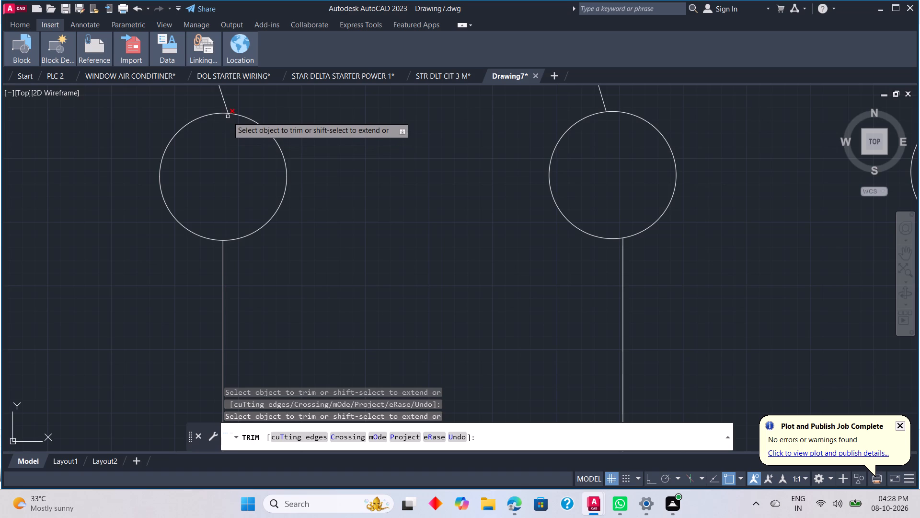
{"action": "left_click", "coordinate": [228, 117]}
Trim the slanted contact line tips protruding into the three lower circles of the leftmost three-pole contactor.
{"action": "scroll", "coordinate": [218, 147], "scroll_direction": "down", "scroll_amount": 4}
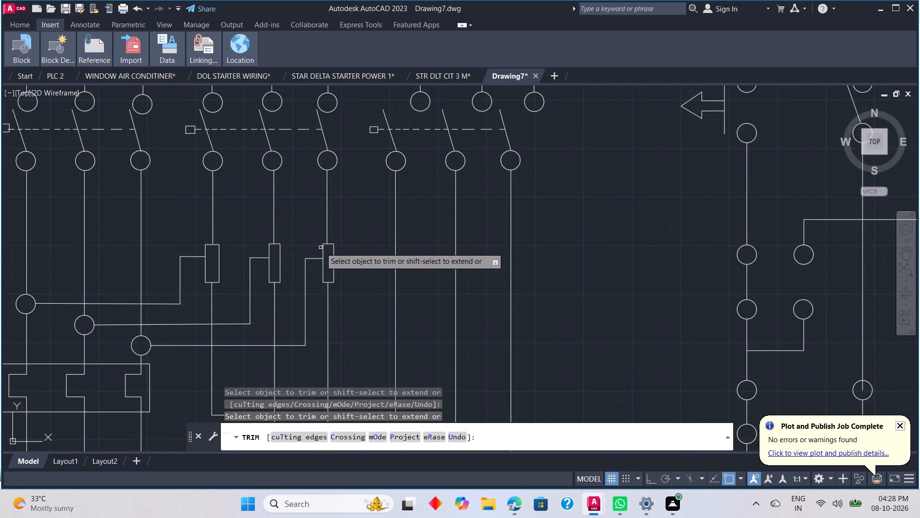
{"action": "middle_click_drag", "start_coordinate": [188, 204], "coordinate": [449, 289]}
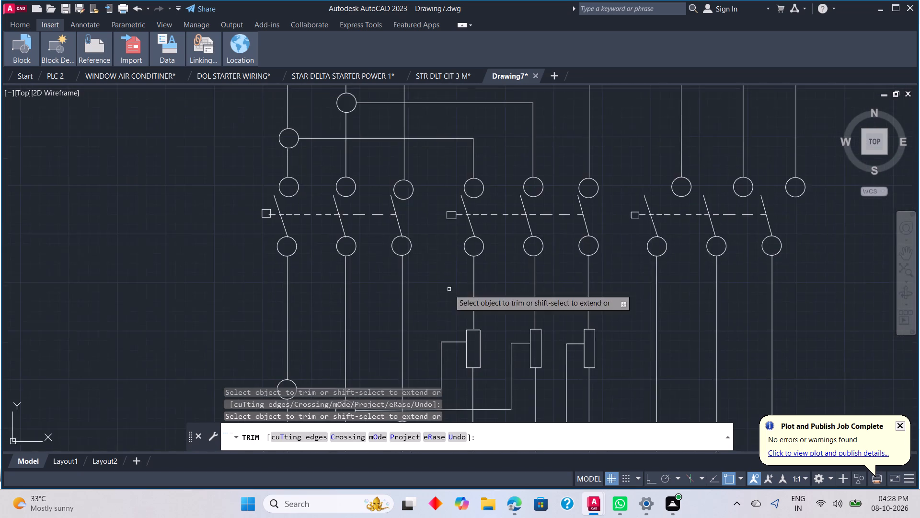
{"action": "scroll", "coordinate": [417, 261], "scroll_direction": "up", "scroll_amount": 4}
{"action": "scroll", "coordinate": [345, 172], "scroll_direction": "up", "scroll_amount": 2}
{"action": "middle_click", "coordinate": [300, 114]}
{"action": "scroll", "coordinate": [300, 114], "scroll_direction": "down", "scroll_amount": 1}
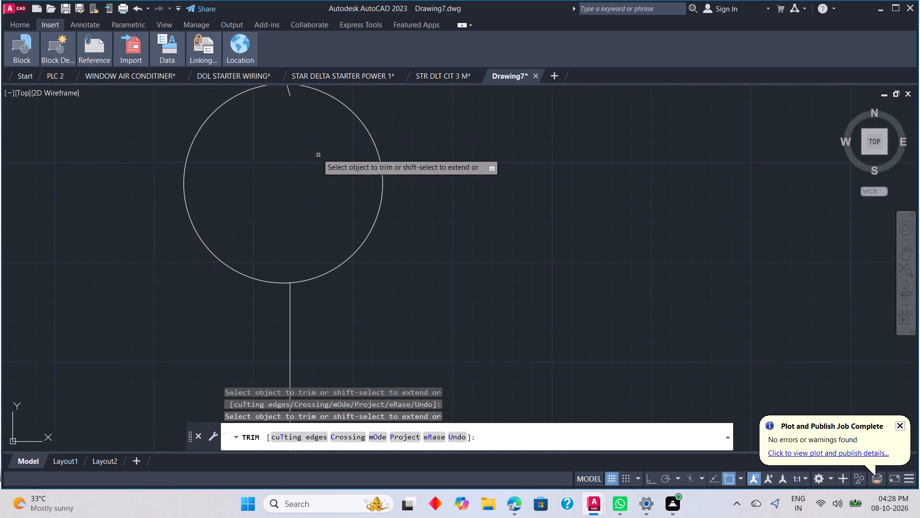
{"action": "left_click", "coordinate": [286, 93]}
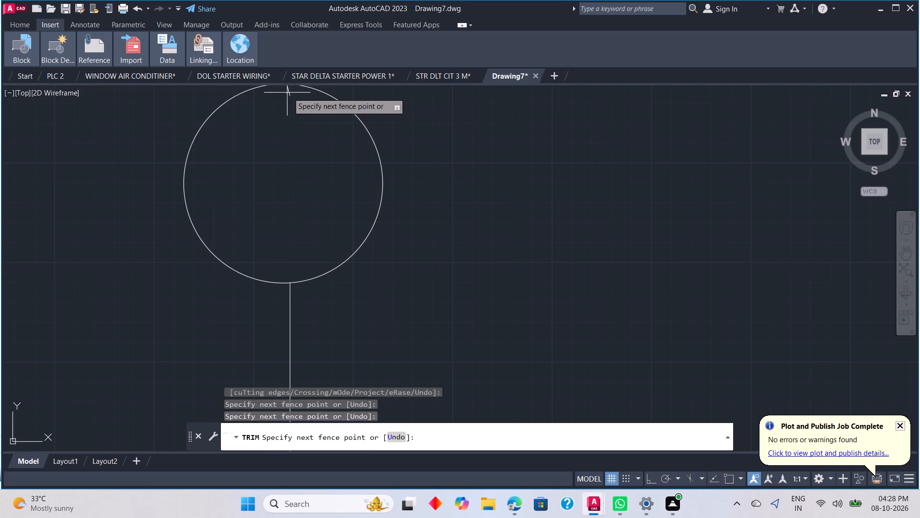
{"action": "left_click", "coordinate": [292, 92]}
{"action": "scroll", "coordinate": [263, 131], "scroll_direction": "down", "scroll_amount": 3}
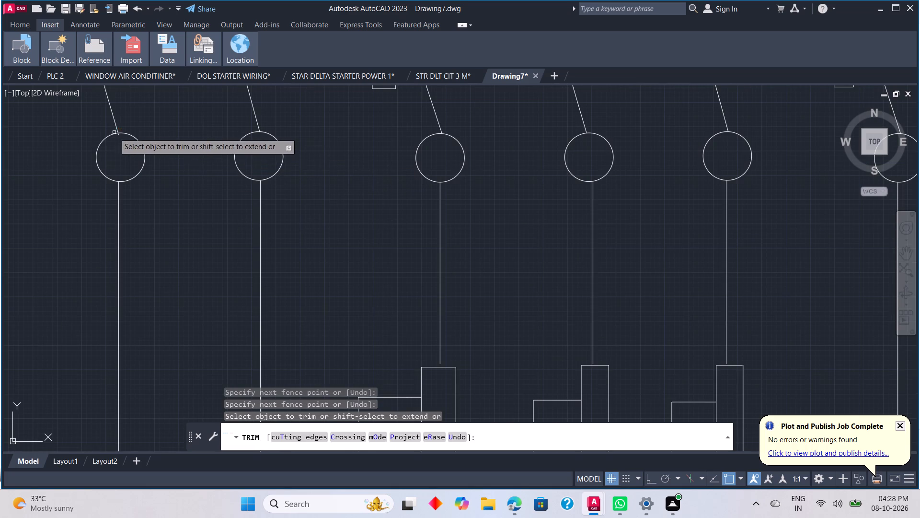
{"action": "middle_click_drag", "start_coordinate": [132, 144], "coordinate": [262, 223]}
{"action": "scroll", "coordinate": [241, 224], "scroll_direction": "up", "scroll_amount": 4}
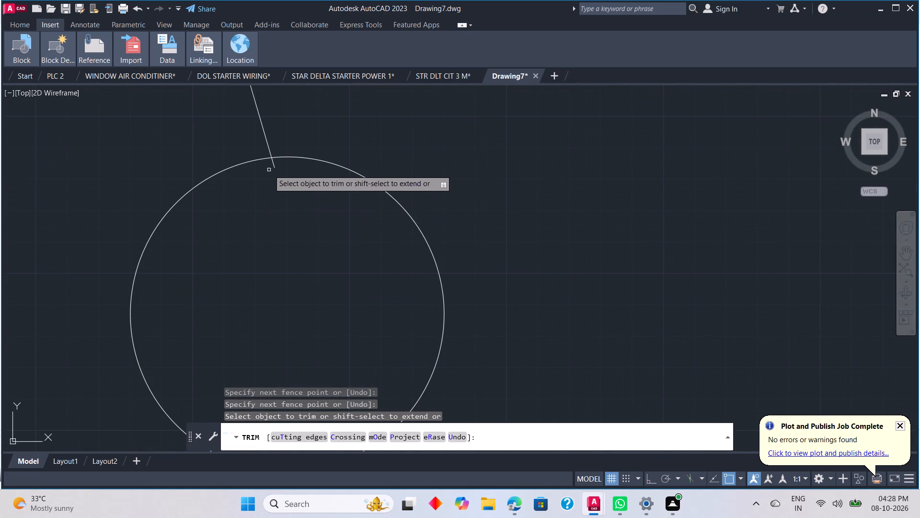
{"action": "left_click", "coordinate": [274, 162]}
{"action": "scroll", "coordinate": [209, 194], "scroll_direction": "down", "scroll_amount": 4}
{"action": "middle_click_drag", "start_coordinate": [108, 204], "coordinate": [350, 289]}
{"action": "scroll", "coordinate": [323, 283], "scroll_direction": "up", "scroll_amount": 6}
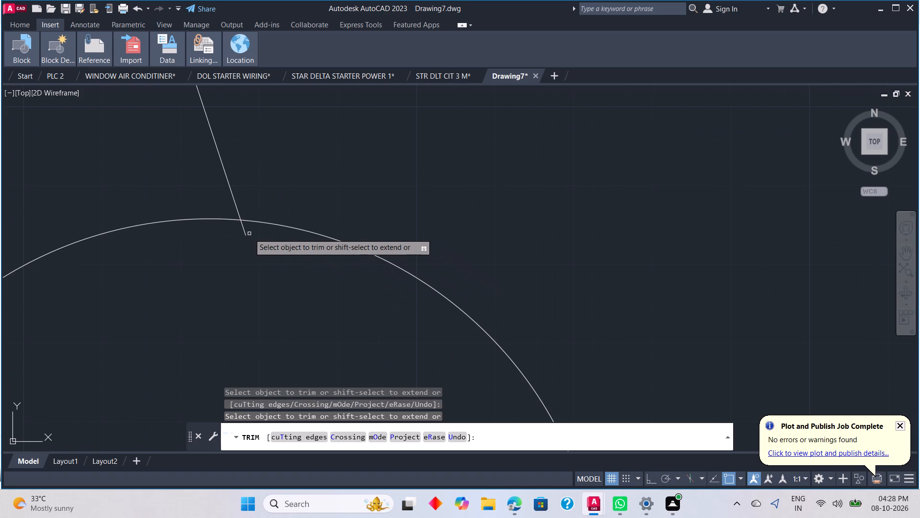
{"action": "left_click", "coordinate": [243, 231]}
{"action": "scroll", "coordinate": [292, 263], "scroll_direction": "down", "scroll_amount": 9}
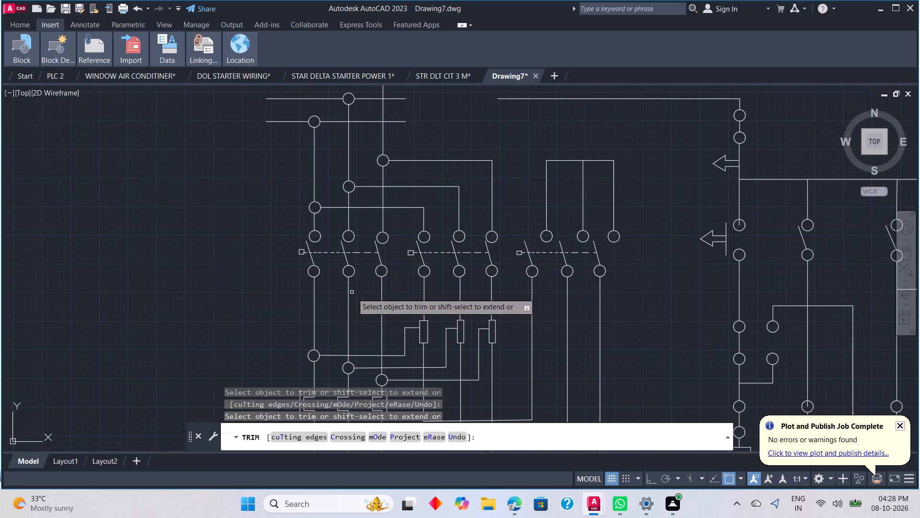
{"action": "scroll", "coordinate": [326, 350], "scroll_direction": "up", "scroll_amount": 3}
{"action": "scroll", "coordinate": [324, 352], "scroll_direction": "down", "scroll_amount": 4}
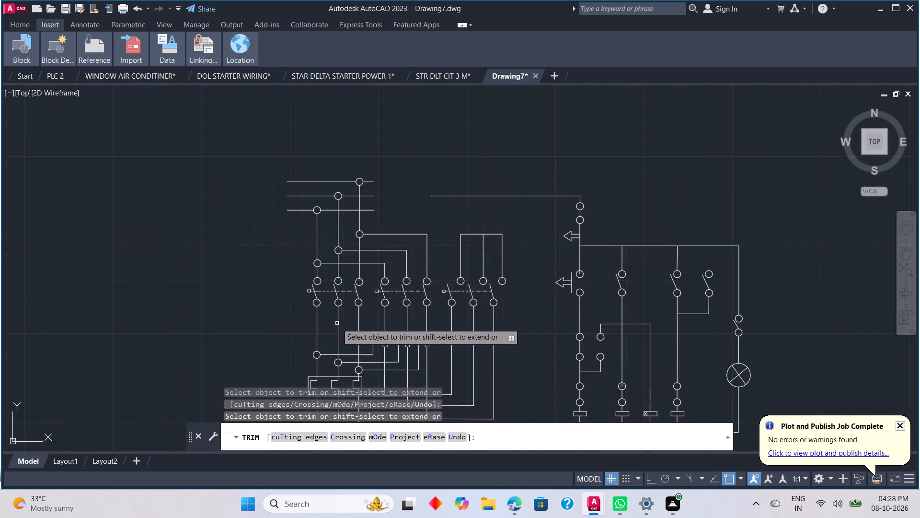
{"action": "scroll", "coordinate": [362, 212], "scroll_direction": "up", "scroll_amount": 2}
{"action": "scroll", "coordinate": [368, 230], "scroll_direction": "down", "scroll_amount": 4}
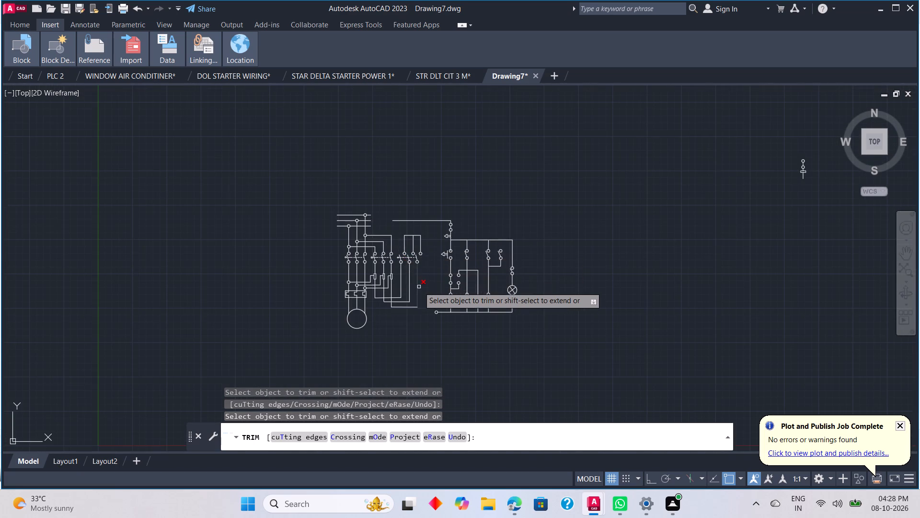
{"action": "scroll", "coordinate": [419, 288], "scroll_direction": "up", "scroll_amount": 3}
{"action": "key", "text": "Escape"}
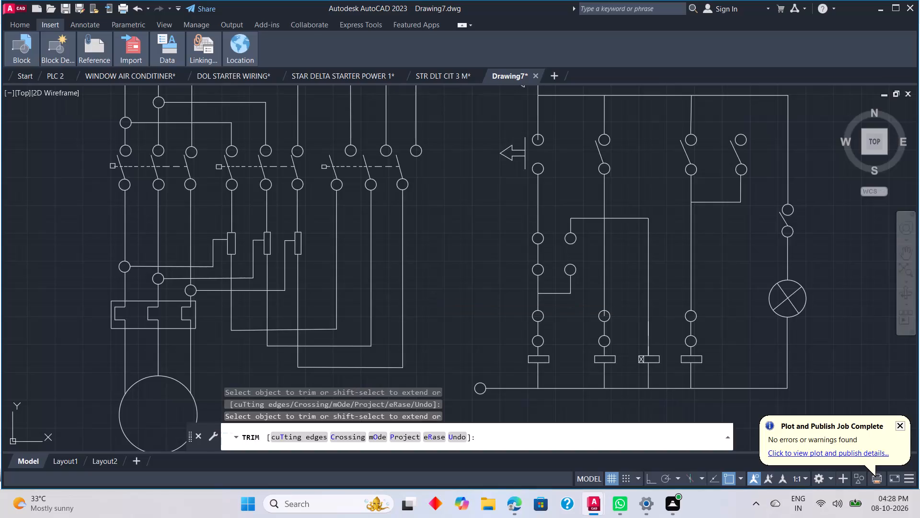
Add the horizontal single-line text MIT inside the motor circle, with Ortho on and a text height of about 6.2.
{"action": "scroll", "coordinate": [433, 294], "scroll_direction": "down", "scroll_amount": 3}
{"action": "scroll", "coordinate": [511, 330], "scroll_direction": "up", "scroll_amount": 2}
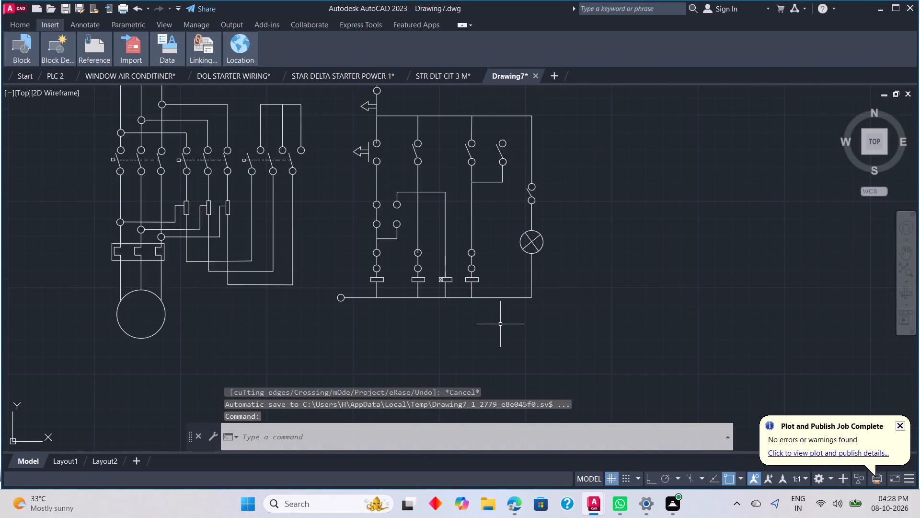
{"action": "scroll", "coordinate": [498, 324], "scroll_direction": "down", "scroll_amount": 2}
{"action": "scroll", "coordinate": [319, 363], "scroll_direction": "up", "scroll_amount": 2}
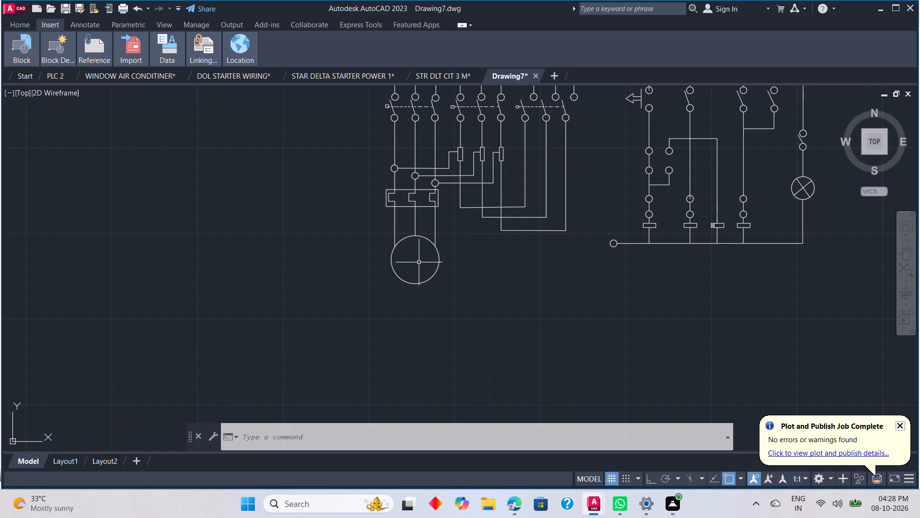
{"action": "type", "text": "TEXT"}
{"action": "key", "text": "space"}
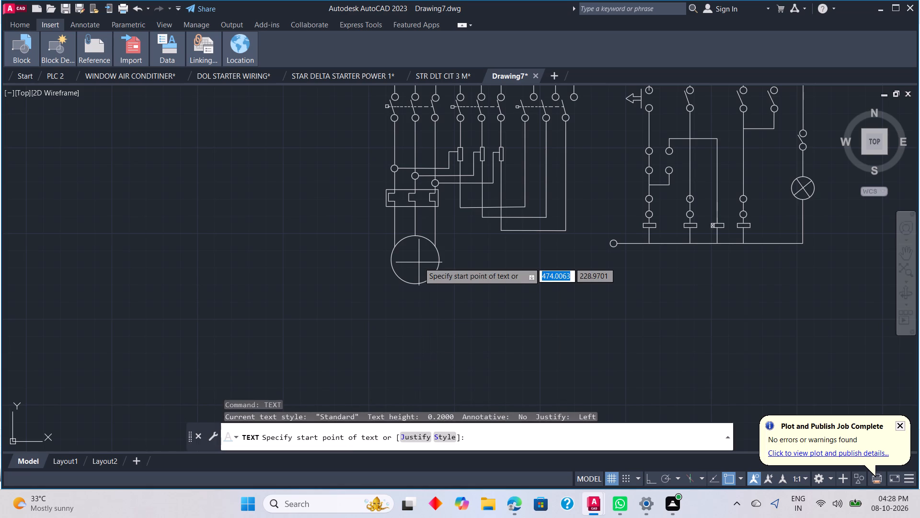
{"action": "scroll", "coordinate": [393, 280], "scroll_direction": "up", "scroll_amount": 3}
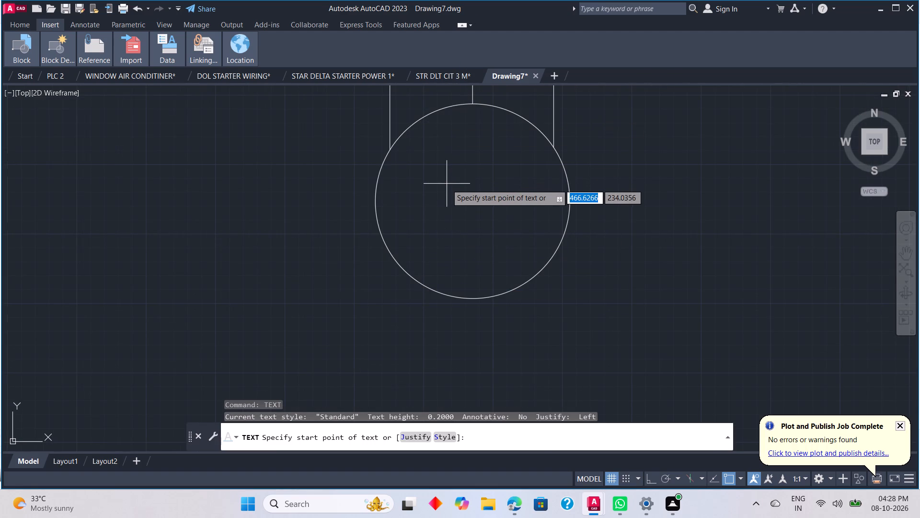
{"action": "left_click", "coordinate": [417, 221]}
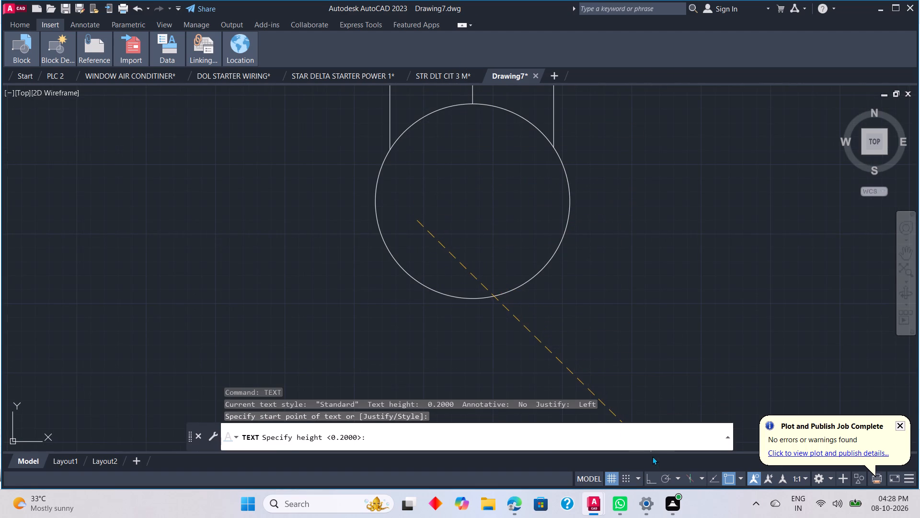
{"action": "left_click", "coordinate": [650, 481]}
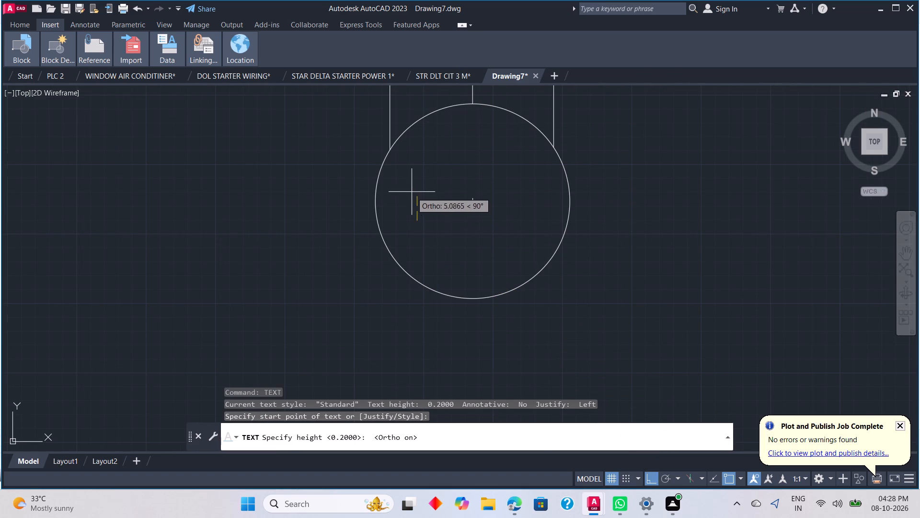
{"action": "left_click", "coordinate": [416, 186]}
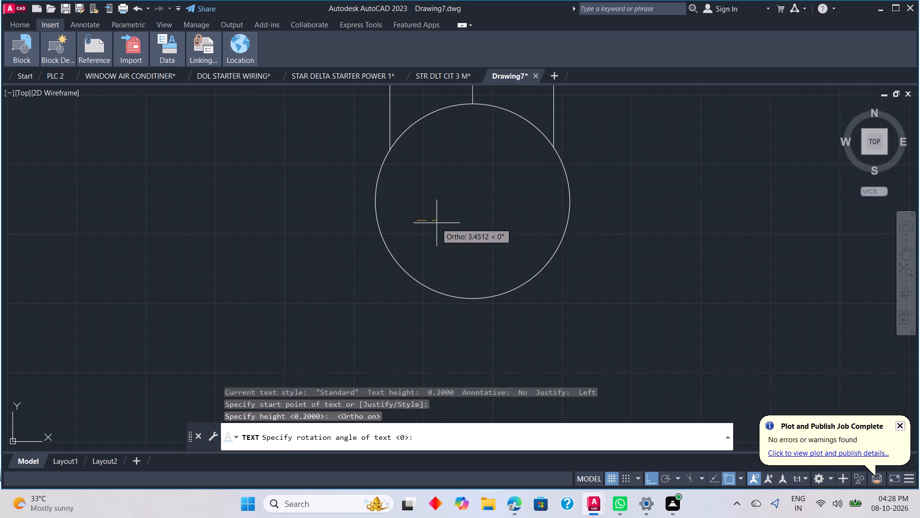
{"action": "left_click", "coordinate": [437, 223]}
{"action": "key", "text": "m"}
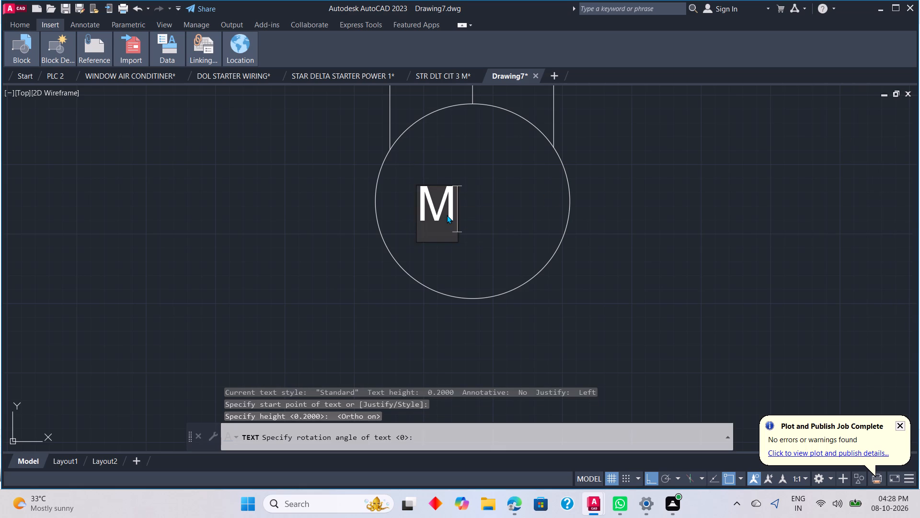
{"action": "key", "text": "i"}
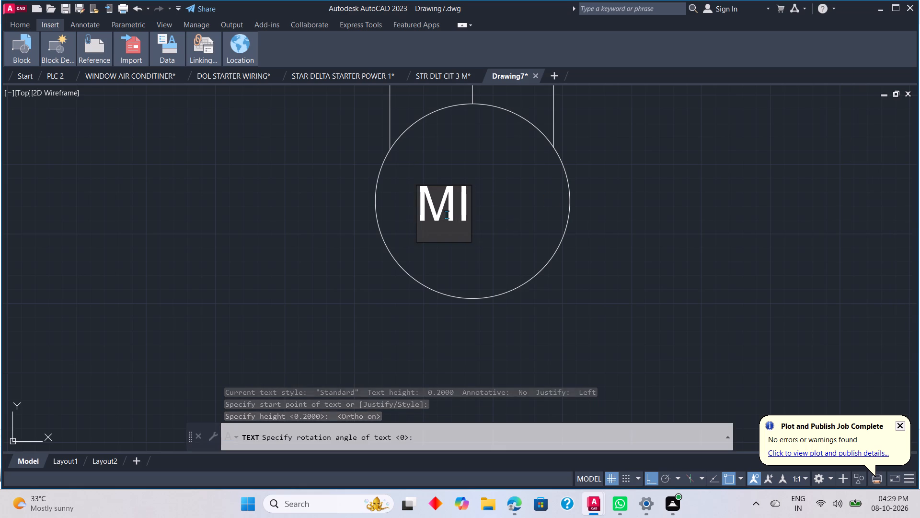
{"action": "key", "text": "t"}
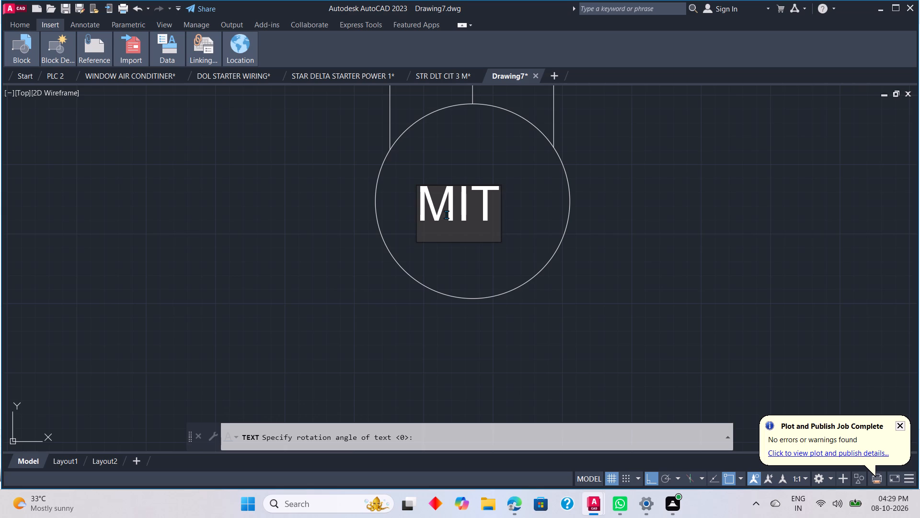
{"action": "left_click", "coordinate": [606, 381]}
{"action": "key", "text": "Escape"}
{"action": "scroll", "coordinate": [523, 193], "scroll_direction": "down", "scroll_amount": 2}
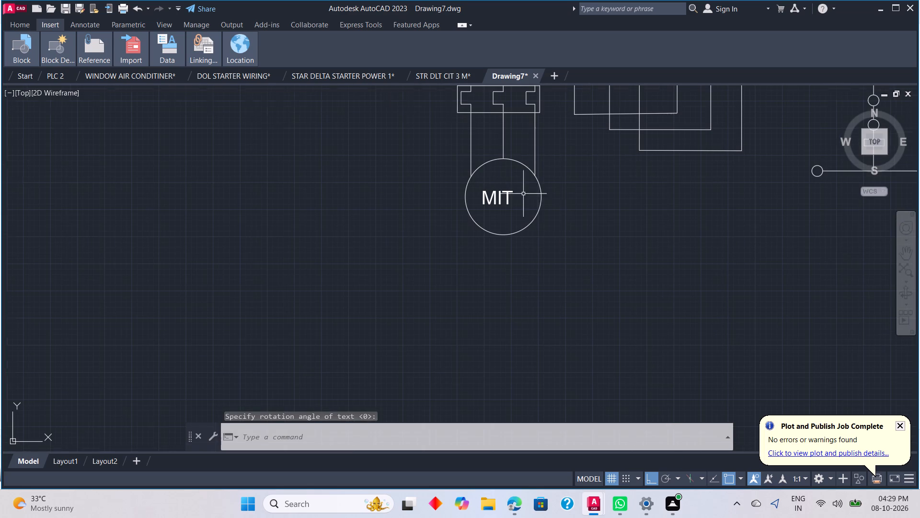
Add the smaller horizontal text label F4 just to the left of the overload relay box above the motor.
{"action": "middle_click_drag", "start_coordinate": [565, 169], "coordinate": [540, 270]}
{"action": "middle_click_drag", "start_coordinate": [540, 271], "coordinate": [539, 275]}
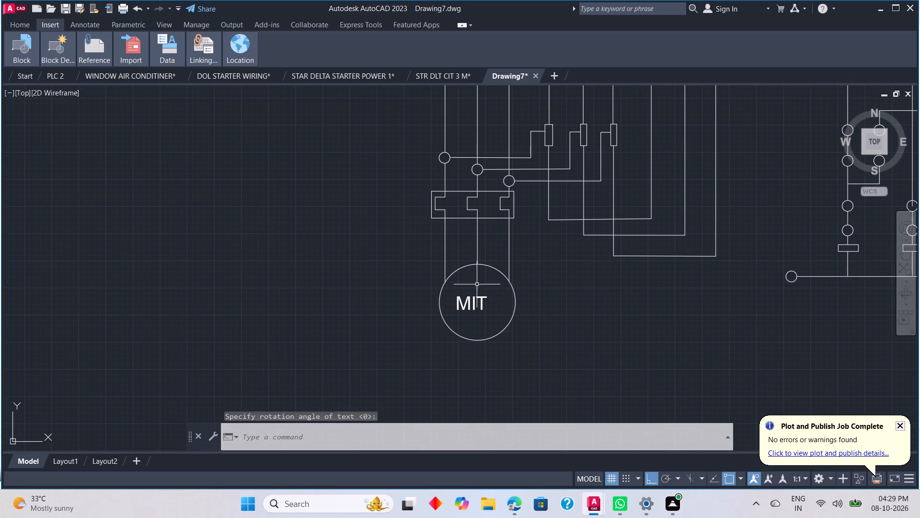
{"action": "scroll", "coordinate": [352, 223], "scroll_direction": "up", "scroll_amount": 1}
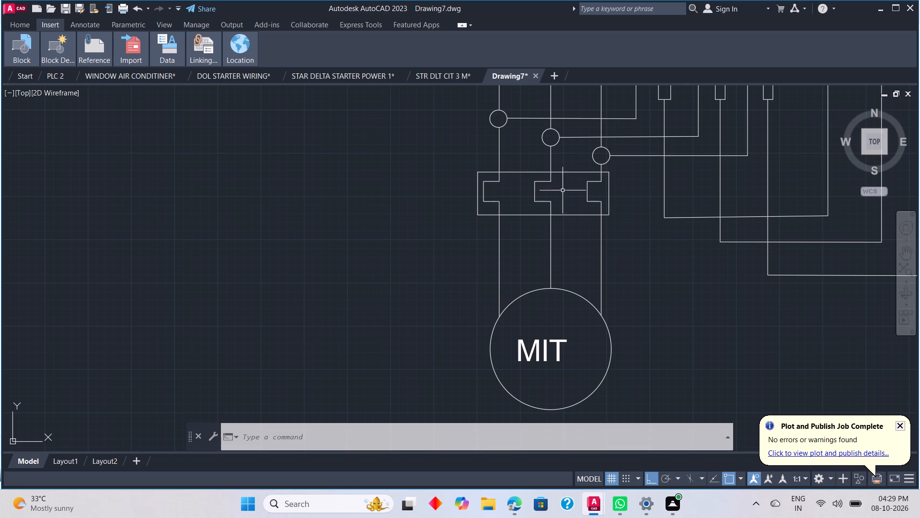
{"action": "type", "text": "TEXT"}
{"action": "key", "text": "space"}
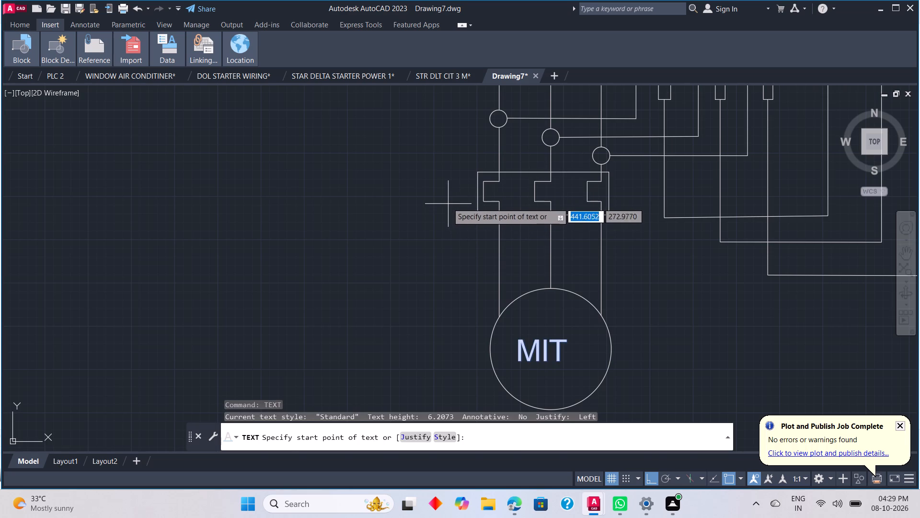
{"action": "left_click_drag", "start_coordinate": [445, 201], "coordinate": [445, 188]}
{"action": "left_click_drag", "start_coordinate": [445, 188], "coordinate": [461, 200]}
{"action": "left_click", "coordinate": [461, 200]}
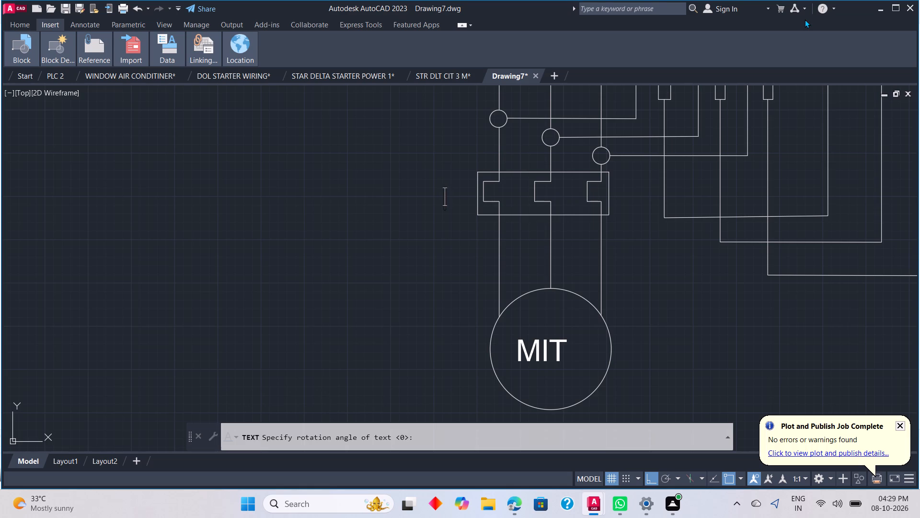
{"action": "type", "text": "F4"}
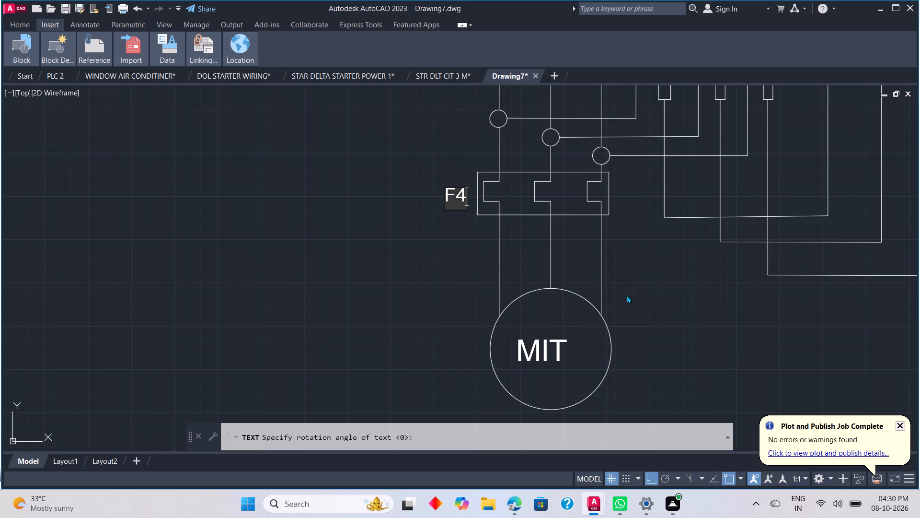
{"action": "left_click", "coordinate": [395, 101]}
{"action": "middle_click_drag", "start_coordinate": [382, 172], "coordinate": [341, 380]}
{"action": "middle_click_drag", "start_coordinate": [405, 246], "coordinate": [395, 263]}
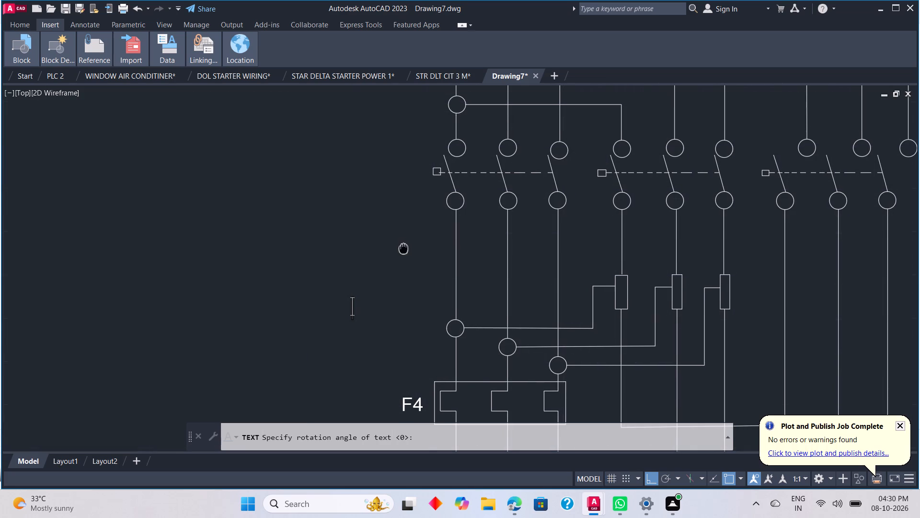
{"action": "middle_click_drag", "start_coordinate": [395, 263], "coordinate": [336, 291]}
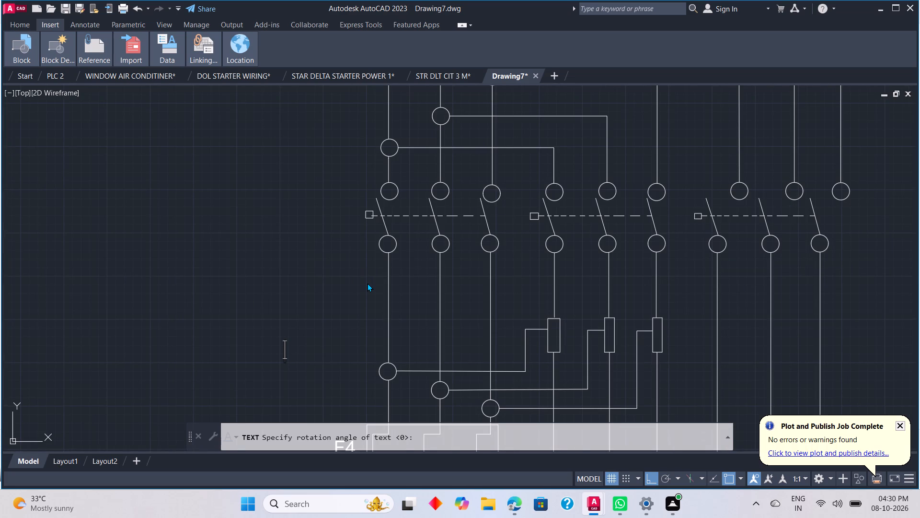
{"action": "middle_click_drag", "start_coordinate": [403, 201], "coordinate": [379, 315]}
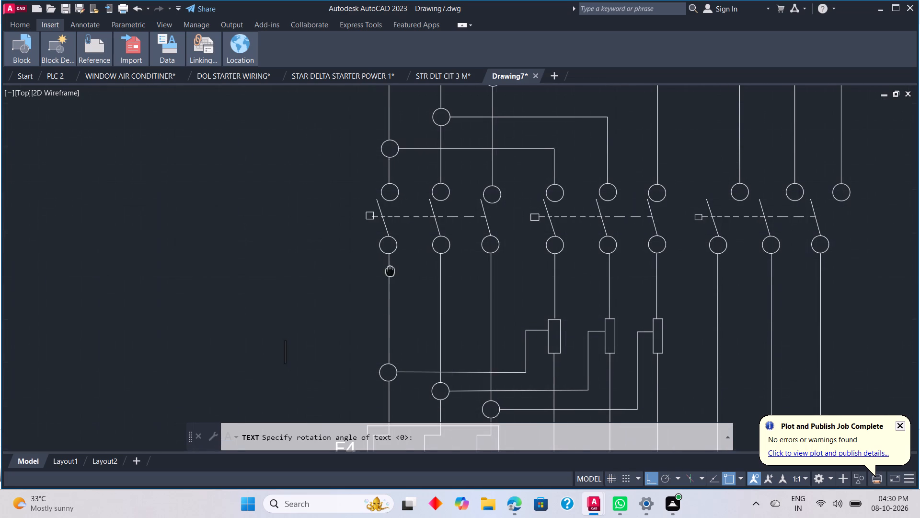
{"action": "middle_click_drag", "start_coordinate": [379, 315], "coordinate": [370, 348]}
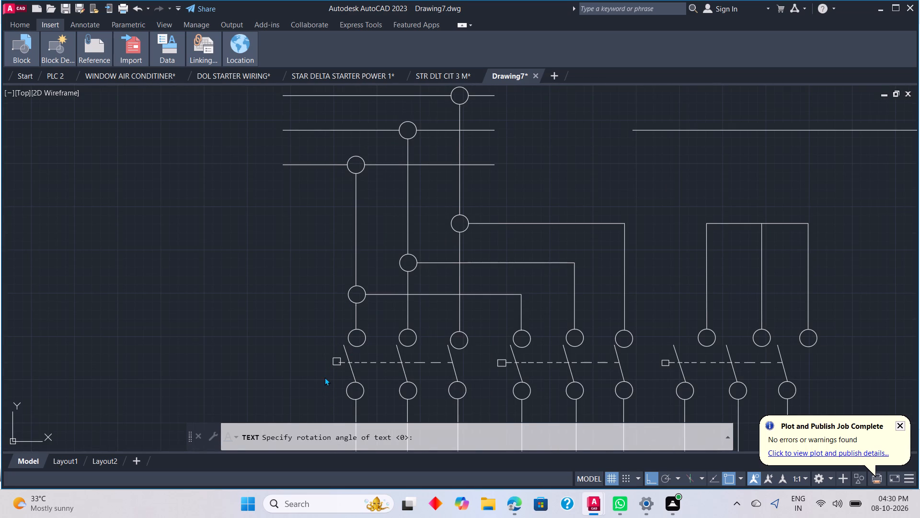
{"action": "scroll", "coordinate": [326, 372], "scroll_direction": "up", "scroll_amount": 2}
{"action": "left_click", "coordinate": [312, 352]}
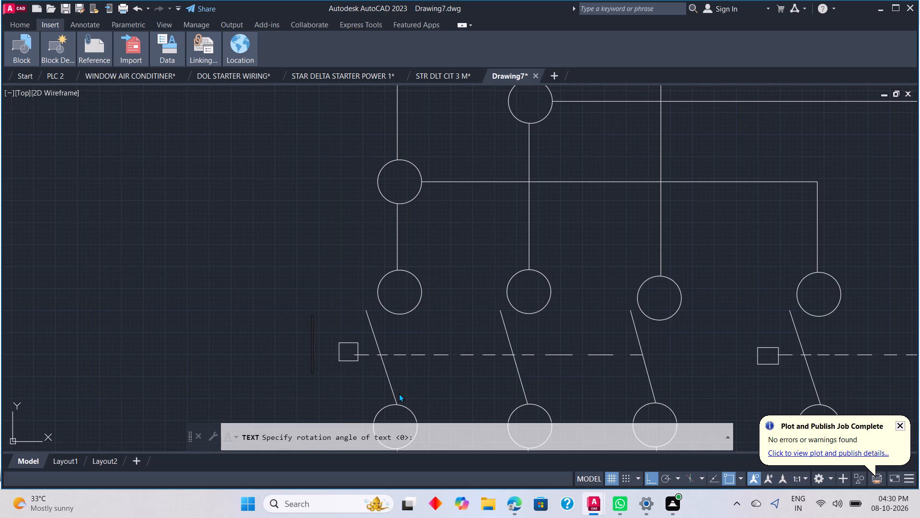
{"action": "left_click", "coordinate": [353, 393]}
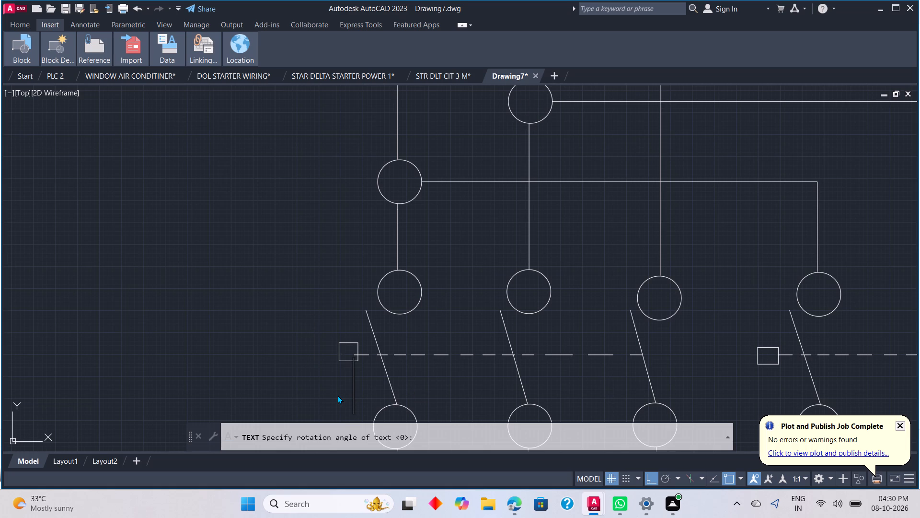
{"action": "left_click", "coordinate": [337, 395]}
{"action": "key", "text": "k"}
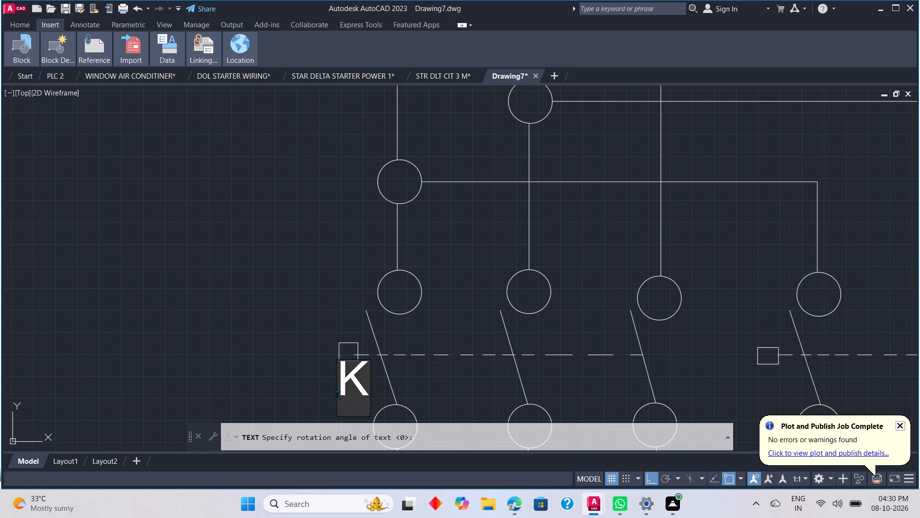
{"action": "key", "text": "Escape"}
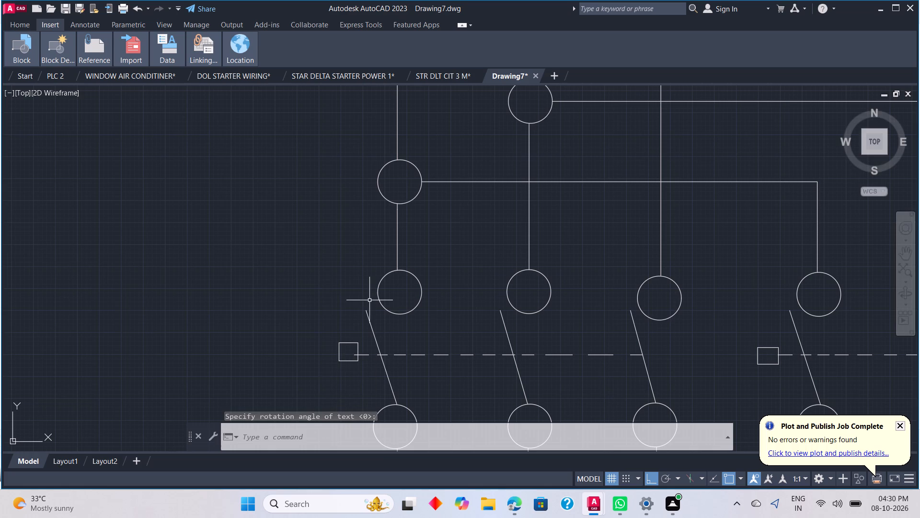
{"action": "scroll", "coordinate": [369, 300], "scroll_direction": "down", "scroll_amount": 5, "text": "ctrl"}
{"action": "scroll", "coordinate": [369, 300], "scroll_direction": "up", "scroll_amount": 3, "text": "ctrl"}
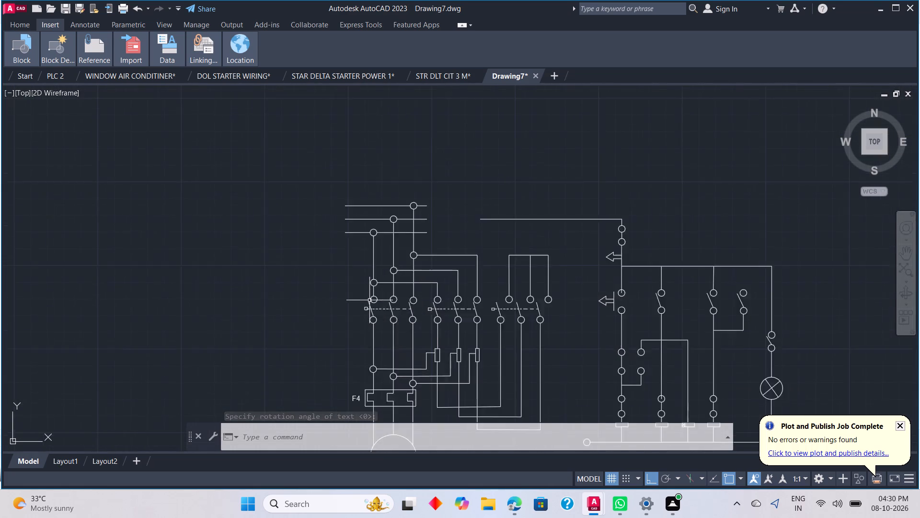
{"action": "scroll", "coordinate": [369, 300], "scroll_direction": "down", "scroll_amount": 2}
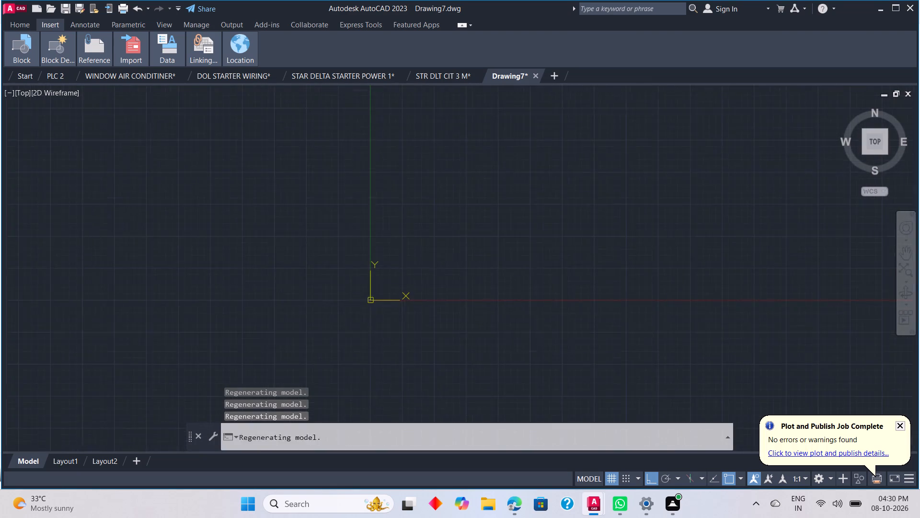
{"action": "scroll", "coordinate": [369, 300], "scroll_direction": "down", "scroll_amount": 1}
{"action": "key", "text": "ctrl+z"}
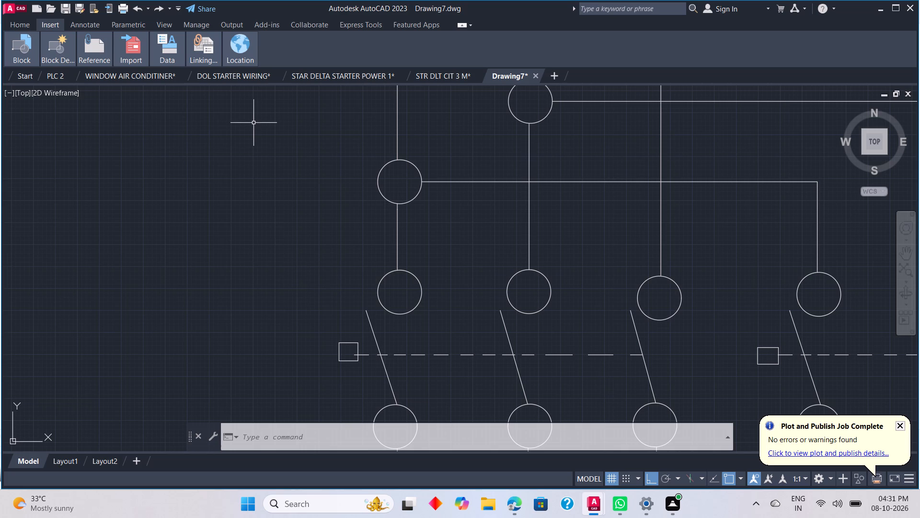
Add a small horizontal single-line text K just below the small square of the leftmost three-pole contactor.
{"action": "scroll", "coordinate": [596, 141], "scroll_direction": "down", "scroll_amount": 3}
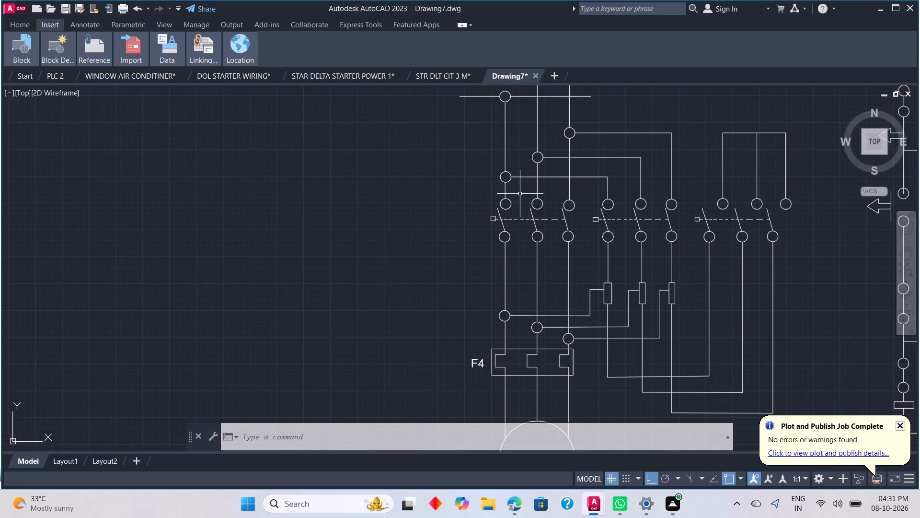
{"action": "scroll", "coordinate": [545, 262], "scroll_direction": "down", "scroll_amount": 3}
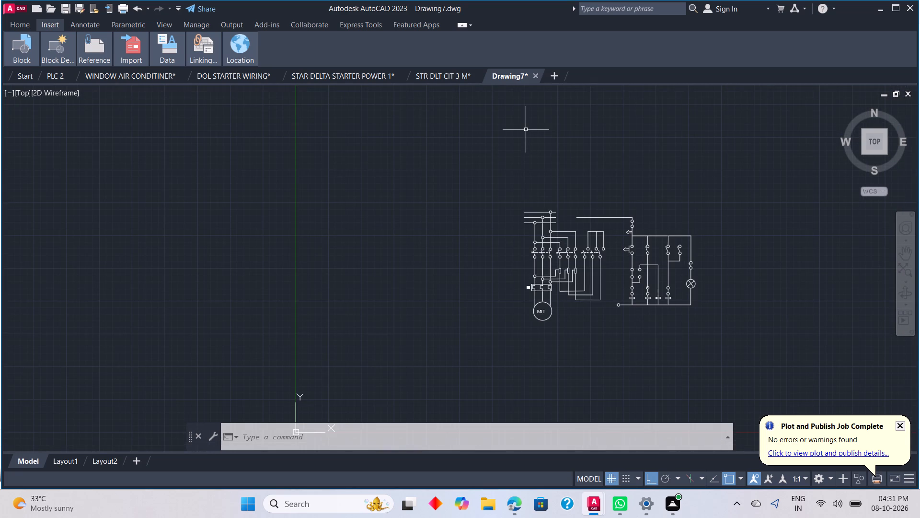
{"action": "scroll", "coordinate": [572, 217], "scroll_direction": "up", "scroll_amount": 1}
{"action": "scroll", "coordinate": [512, 309], "scroll_direction": "up", "scroll_amount": 4}
{"action": "scroll", "coordinate": [478, 261], "scroll_direction": "down", "scroll_amount": 2}
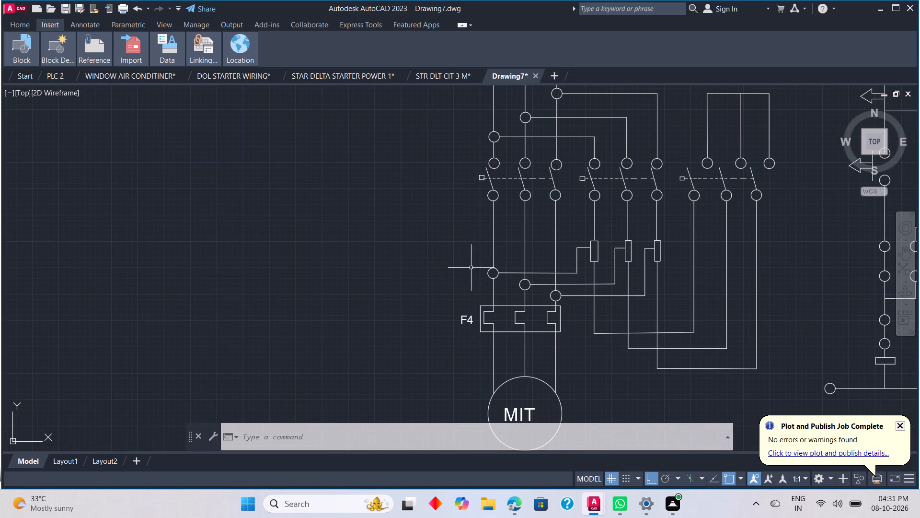
{"action": "scroll", "coordinate": [486, 245], "scroll_direction": "up", "scroll_amount": 2}
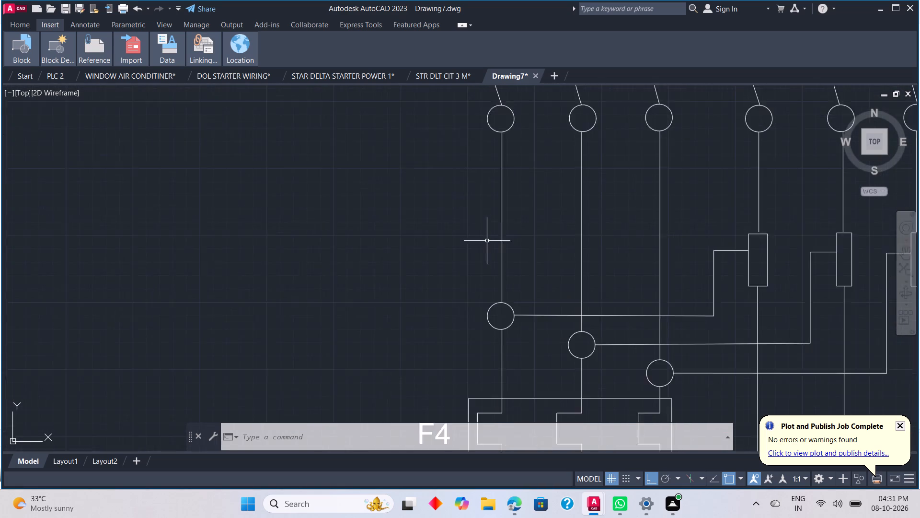
{"action": "scroll", "coordinate": [487, 237], "scroll_direction": "up", "scroll_amount": 1}
{"action": "middle_click_drag", "start_coordinate": [421, 372], "coordinate": [420, 377]}
{"action": "middle_click_drag", "start_coordinate": [445, 250], "coordinate": [441, 282]}
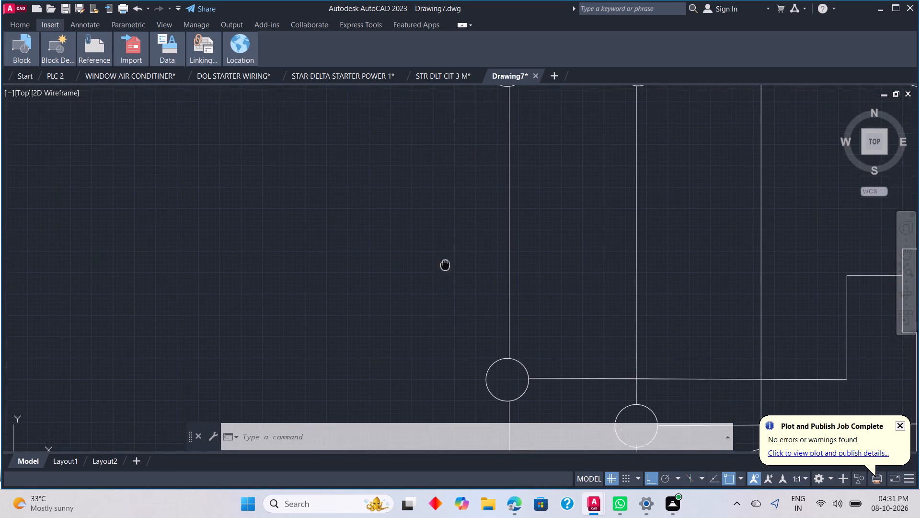
{"action": "middle_click_drag", "start_coordinate": [441, 282], "coordinate": [410, 384]}
{"action": "middle_click", "coordinate": [419, 167]}
{"action": "middle_click_drag", "start_coordinate": [419, 171], "coordinate": [399, 247]}
{"action": "middle_click_drag", "start_coordinate": [394, 268], "coordinate": [391, 277]}
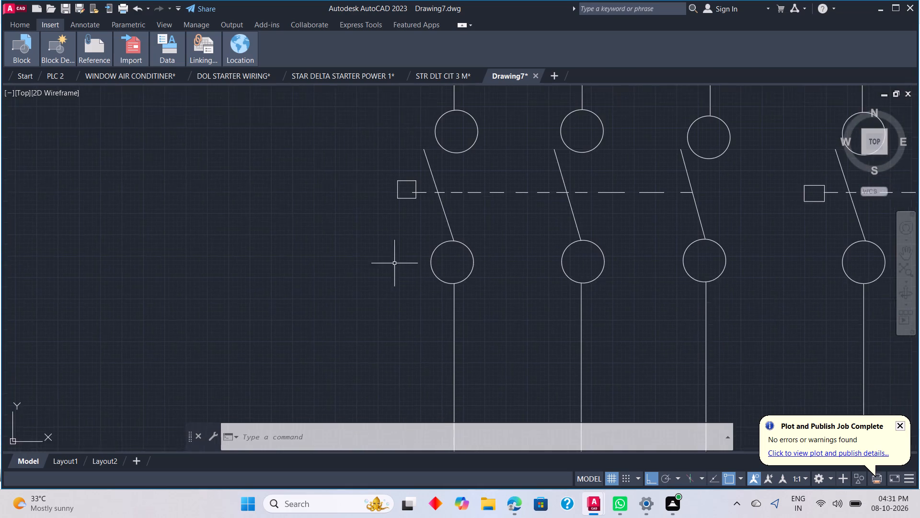
{"action": "middle_click_drag", "start_coordinate": [391, 277], "coordinate": [389, 285]}
{"action": "scroll", "coordinate": [392, 276], "scroll_direction": "up", "scroll_amount": 2}
{"action": "type", "text": "TEXT"}
{"action": "key", "text": "space"}
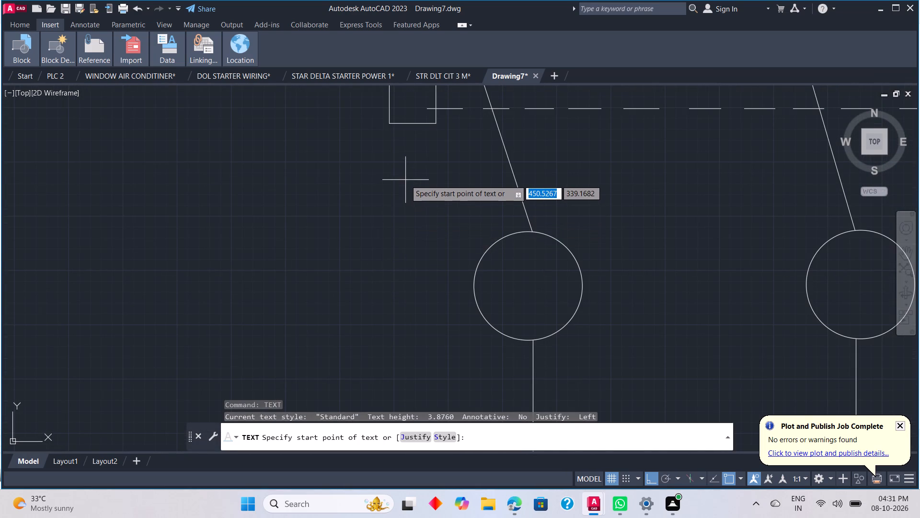
{"action": "left_click", "coordinate": [402, 172]}
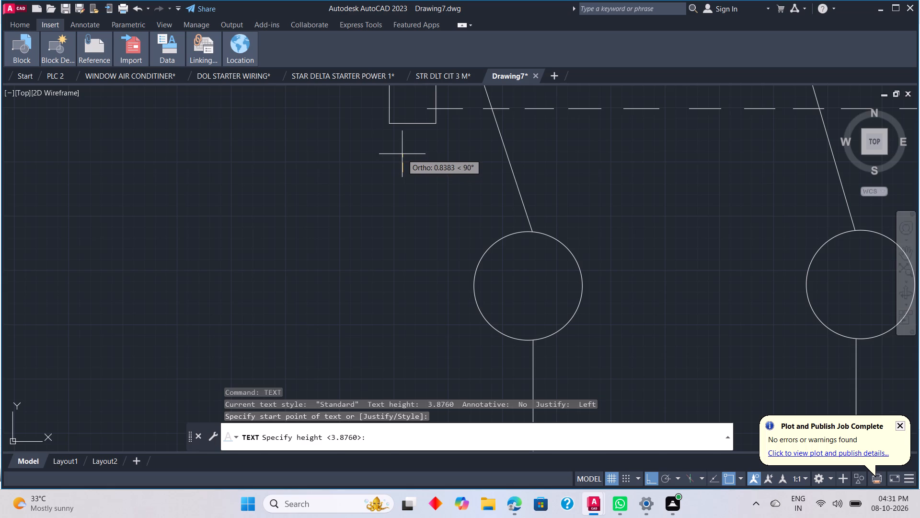
{"action": "left_click", "coordinate": [402, 156]}
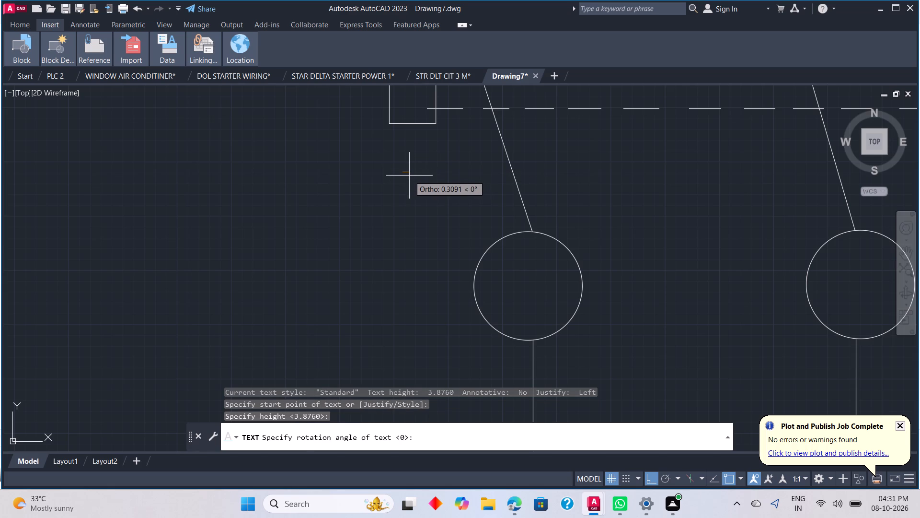
{"action": "left_click", "coordinate": [414, 176]}
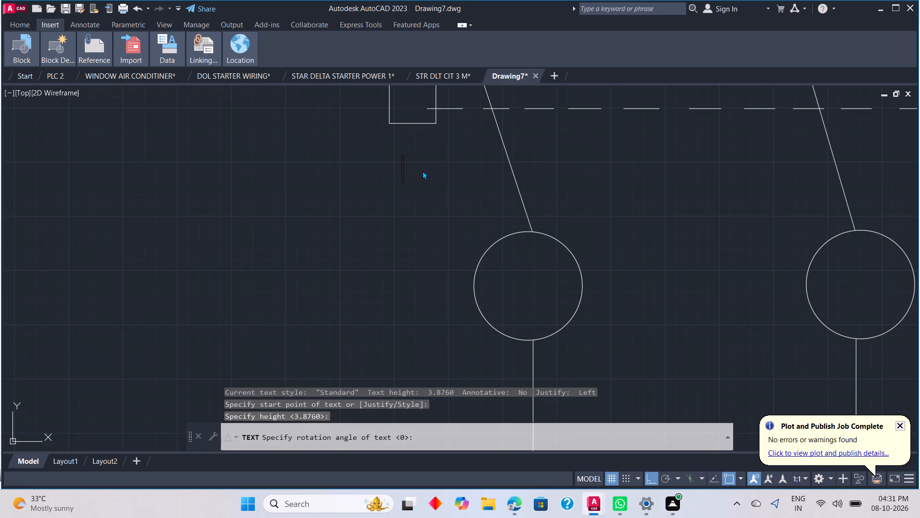
{"action": "key", "text": "k"}
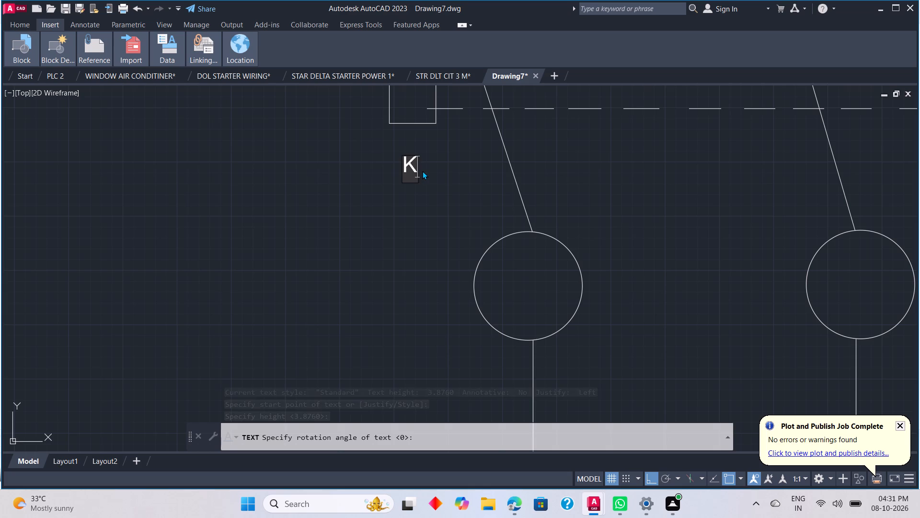
{"action": "key", "text": "j"}
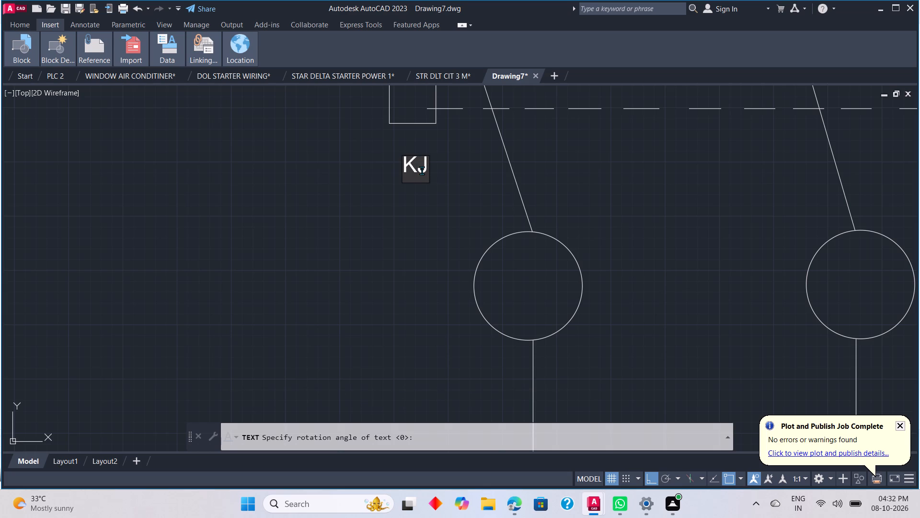
{"action": "key", "text": "BackSpace"}
Place a separate text 1 slightly lower beside the K, like a subscript, so the contactor label reads K1.
{"action": "scroll", "coordinate": [408, 196], "scroll_direction": "up", "scroll_amount": 2}
{"action": "left_click", "coordinate": [443, 161]}
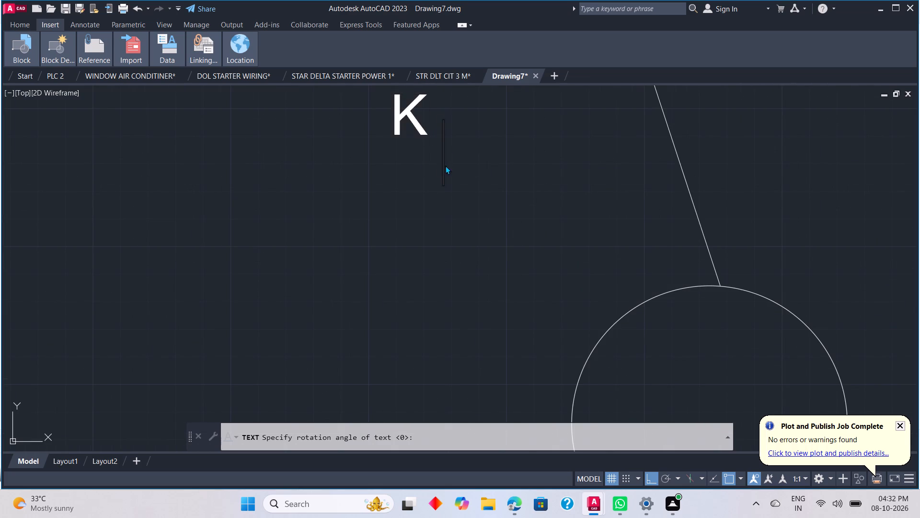
{"action": "left_click", "coordinate": [431, 135]}
{"action": "left_click", "coordinate": [450, 159]}
{"action": "left_click", "coordinate": [432, 151]}
{"action": "key", "text": "1"}
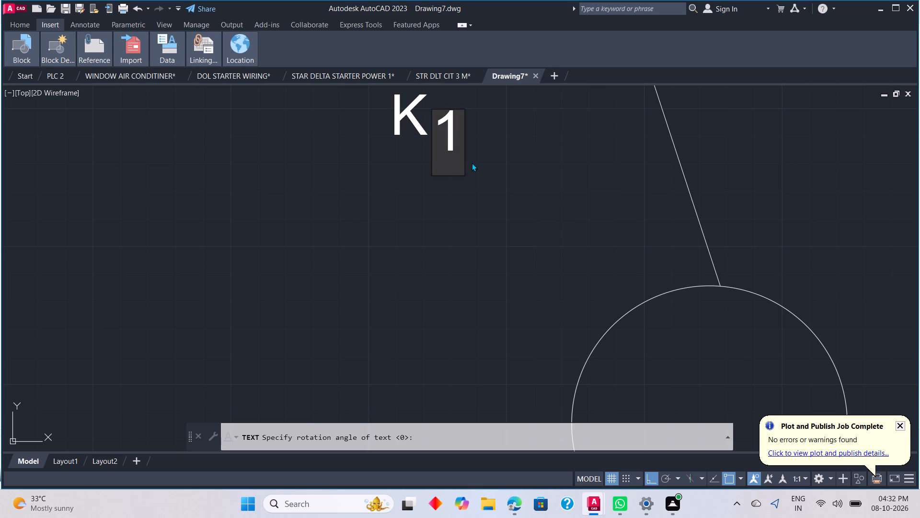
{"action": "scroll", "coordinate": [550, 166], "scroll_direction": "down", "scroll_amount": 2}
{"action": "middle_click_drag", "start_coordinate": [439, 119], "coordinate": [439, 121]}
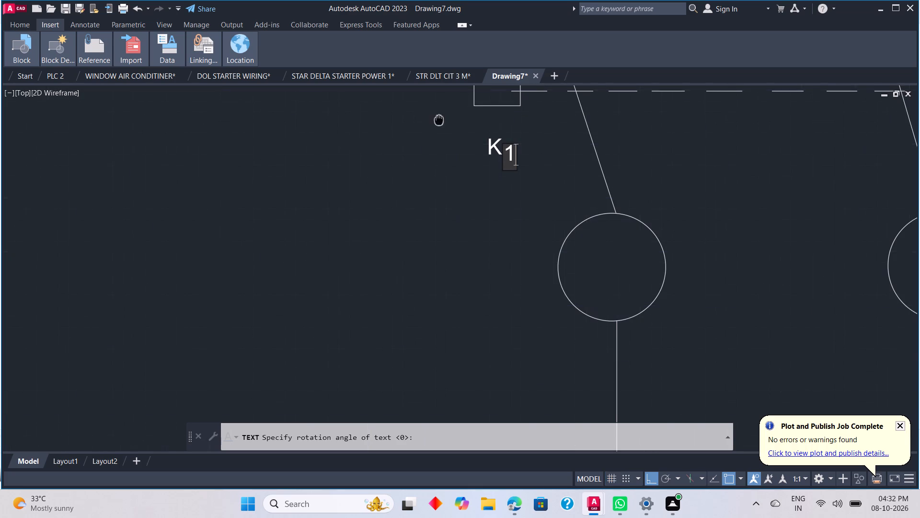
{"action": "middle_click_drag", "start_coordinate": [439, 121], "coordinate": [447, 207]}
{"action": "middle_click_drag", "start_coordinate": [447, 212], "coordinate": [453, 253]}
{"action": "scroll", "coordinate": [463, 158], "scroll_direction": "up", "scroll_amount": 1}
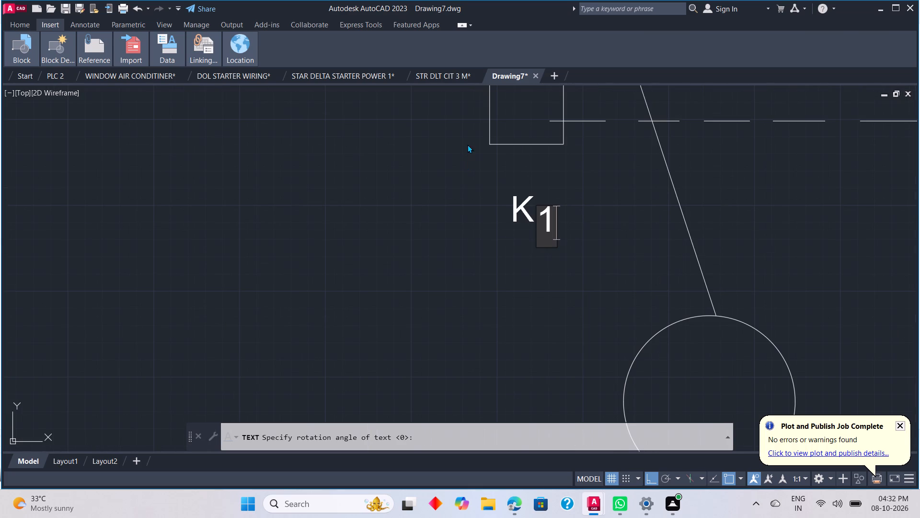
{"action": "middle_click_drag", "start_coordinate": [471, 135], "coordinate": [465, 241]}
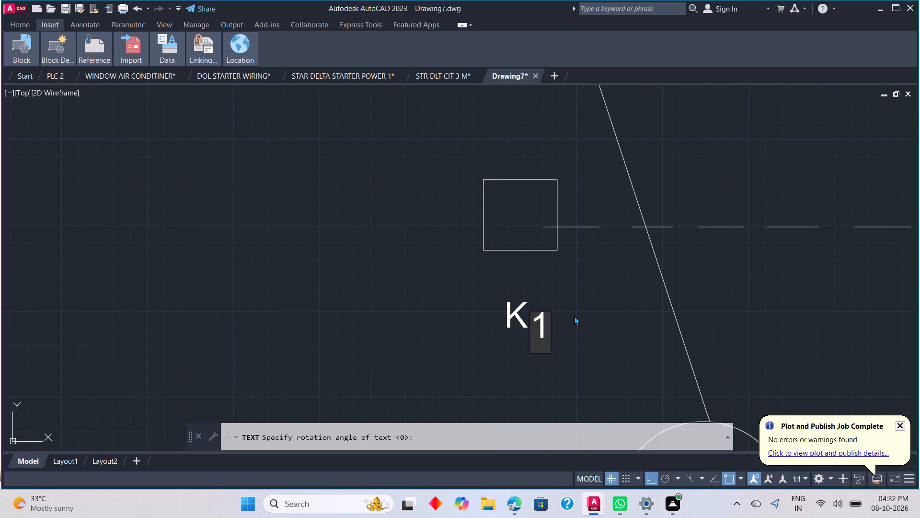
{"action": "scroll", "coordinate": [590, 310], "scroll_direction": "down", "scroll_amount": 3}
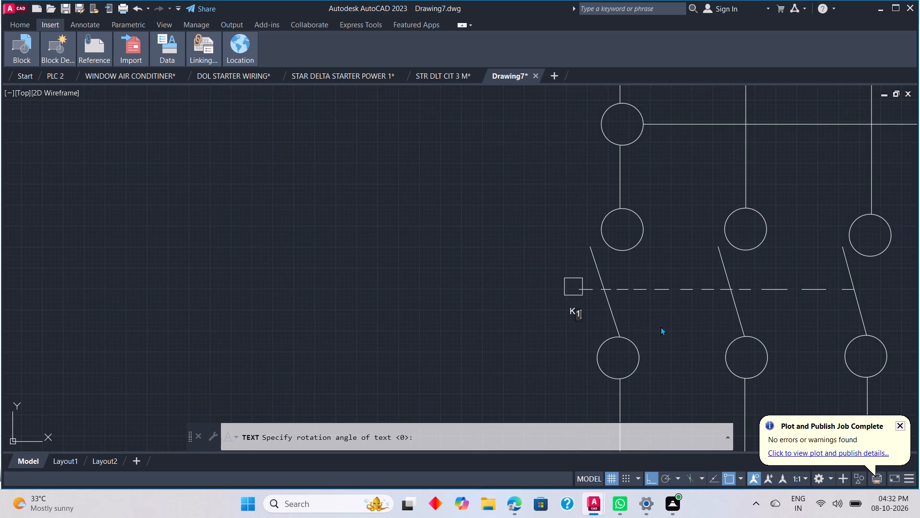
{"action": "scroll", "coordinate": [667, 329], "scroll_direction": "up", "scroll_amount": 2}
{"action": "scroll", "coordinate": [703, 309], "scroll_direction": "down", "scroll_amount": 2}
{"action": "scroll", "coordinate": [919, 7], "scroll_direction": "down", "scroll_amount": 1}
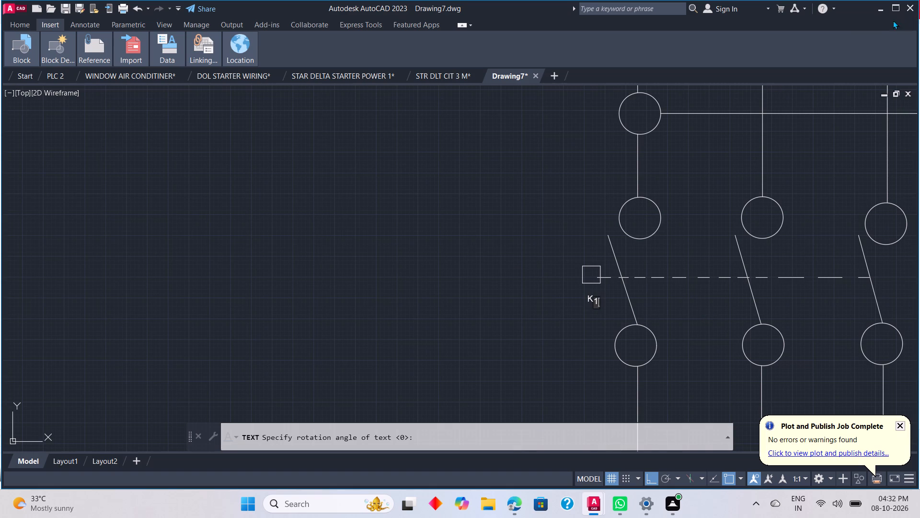
Label the middle three-pole contactor K2 just below its small square, using separate texts K and a slightly lower 2.
{"action": "scroll", "coordinate": [852, 34], "scroll_direction": "down", "scroll_amount": 1}
{"action": "middle_click_drag", "start_coordinate": [829, 241], "coordinate": [740, 231]}
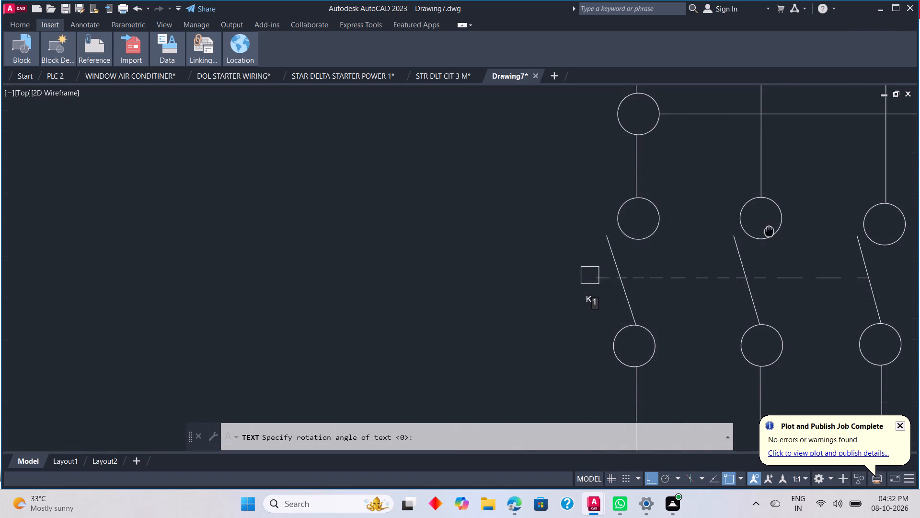
{"action": "middle_click_drag", "start_coordinate": [740, 231], "coordinate": [732, 232]}
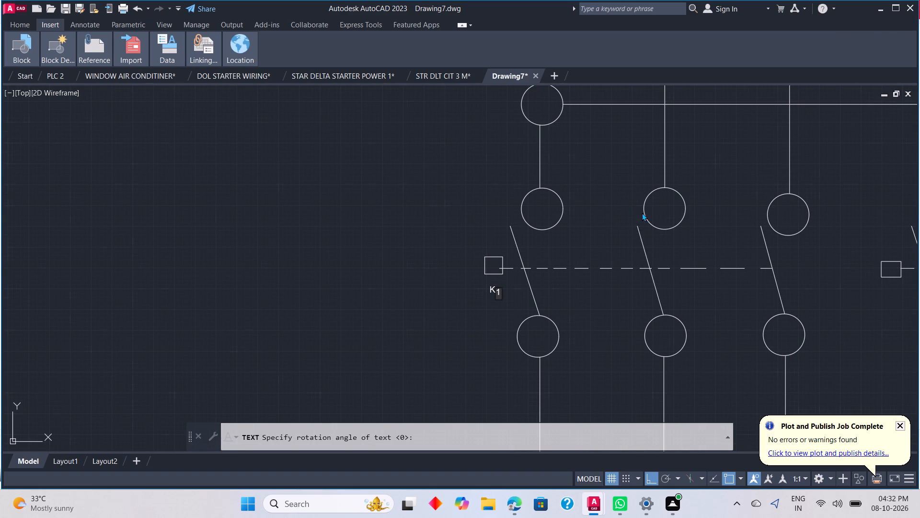
{"action": "middle_click_drag", "start_coordinate": [642, 212], "coordinate": [574, 227]}
{"action": "scroll", "coordinate": [848, 325], "scroll_direction": "up", "scroll_amount": 2}
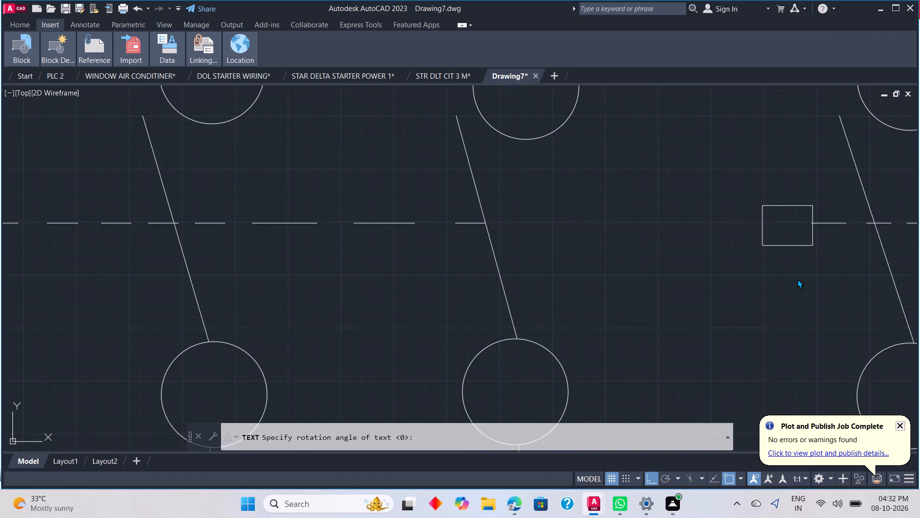
{"action": "scroll", "coordinate": [797, 268], "scroll_direction": "up", "scroll_amount": 2}
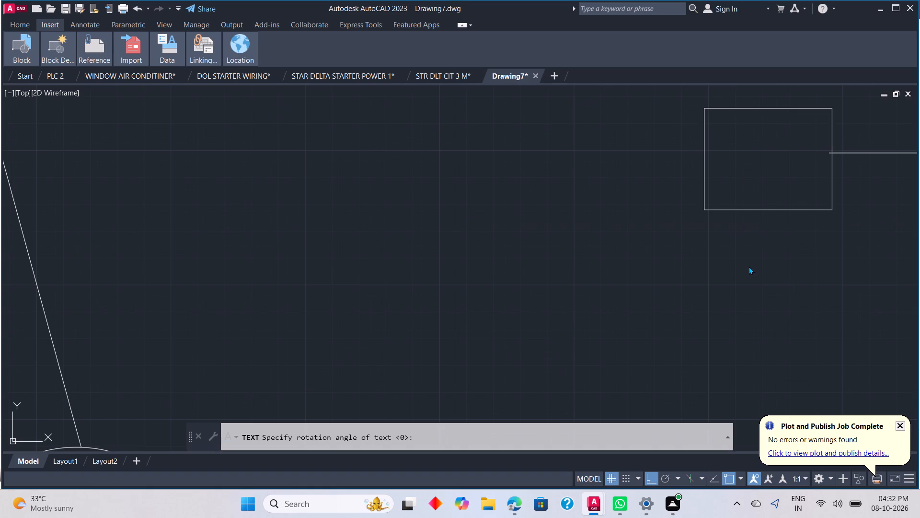
{"action": "left_click", "coordinate": [742, 257]}
{"action": "key", "text": "k"}
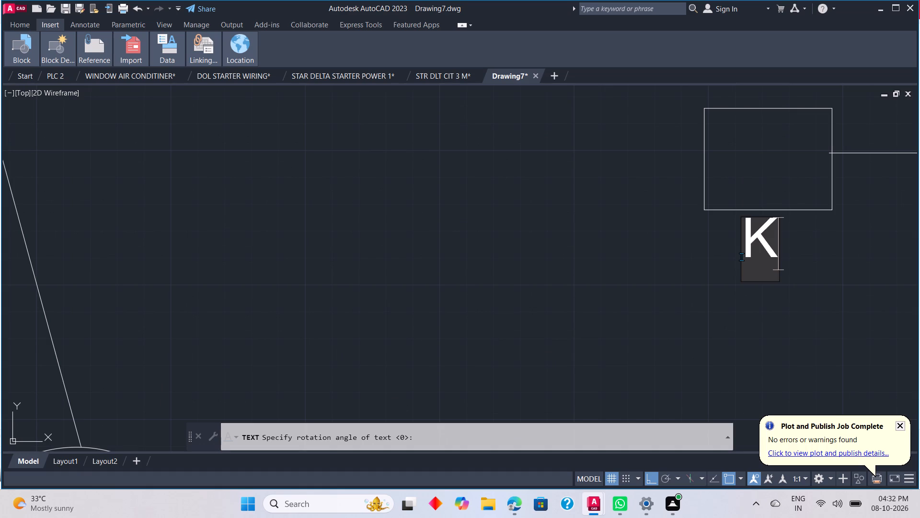
{"action": "left_click", "coordinate": [787, 272]}
{"action": "key", "text": "2"}
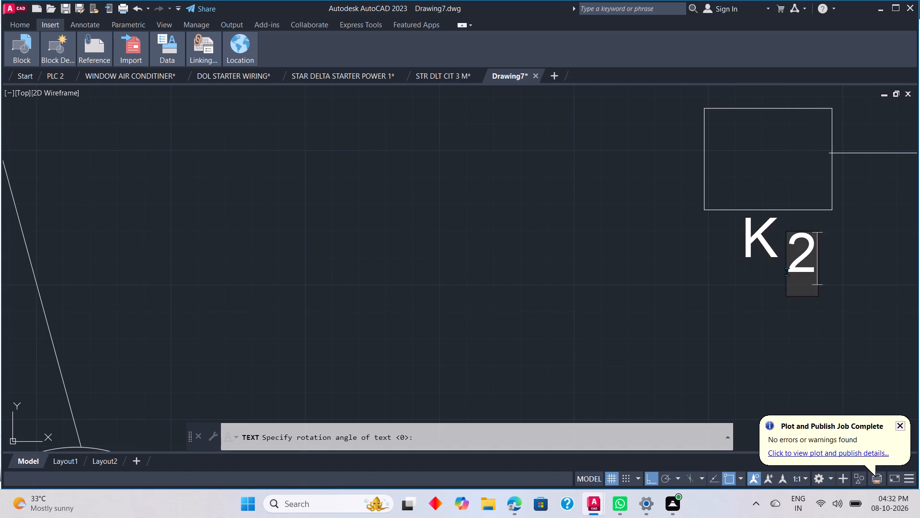
Label the third three-pole contactor K3 just below its small square, using separate texts K and a slightly lower 3.
{"action": "scroll", "coordinate": [787, 272], "scroll_direction": "down", "scroll_amount": 5}
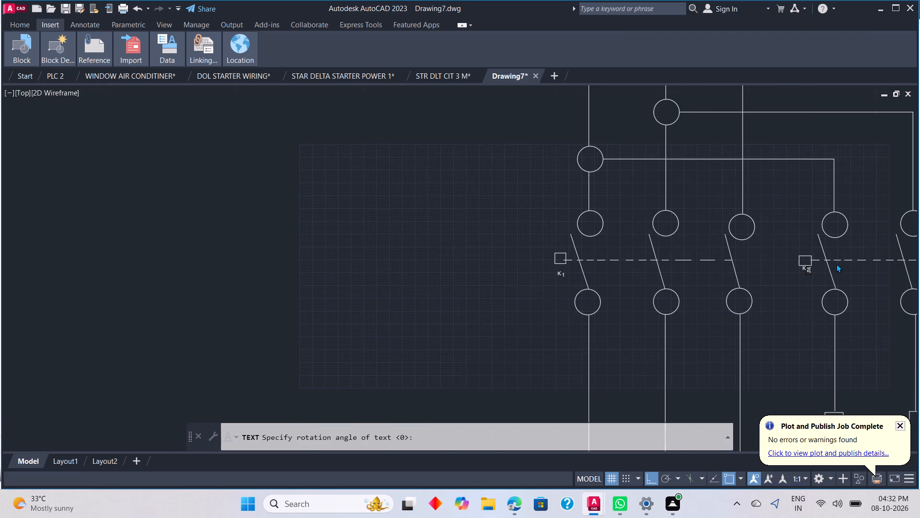
{"action": "scroll", "coordinate": [837, 262], "scroll_direction": "down", "scroll_amount": 4}
{"action": "scroll", "coordinate": [865, 266], "scroll_direction": "up", "scroll_amount": 4}
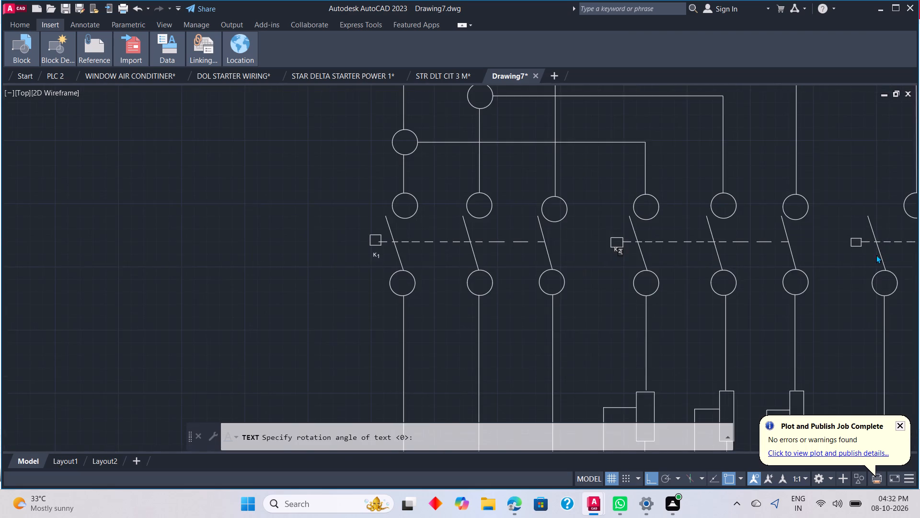
{"action": "scroll", "coordinate": [874, 253], "scroll_direction": "up", "scroll_amount": 5}
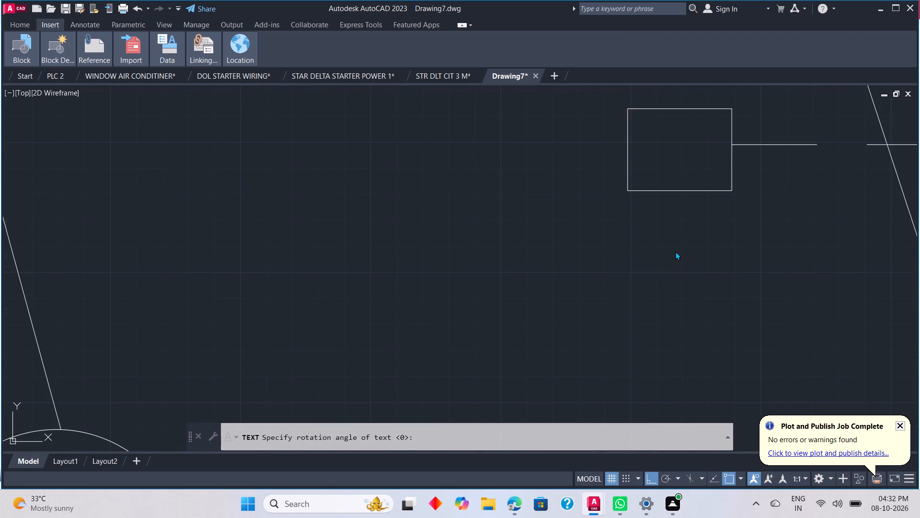
{"action": "left_click", "coordinate": [675, 251]}
{"action": "key", "text": "k"}
{"action": "left_click", "coordinate": [723, 265]}
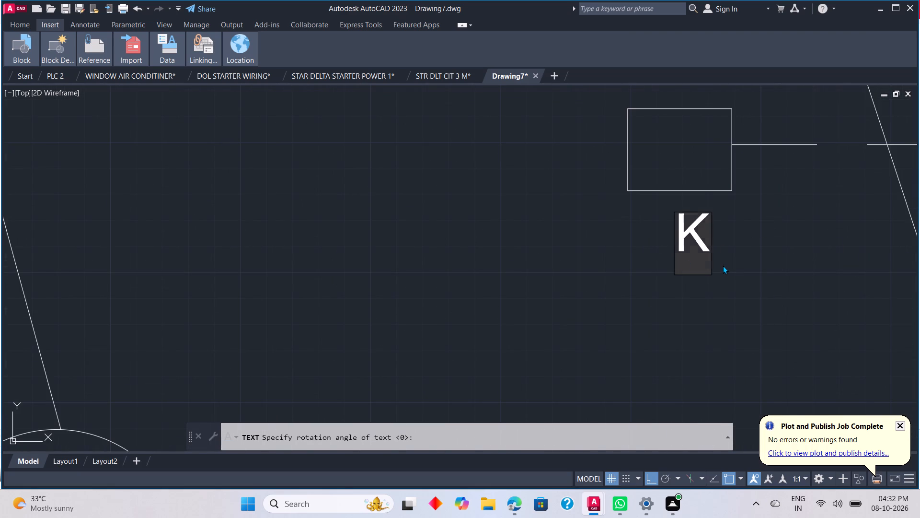
{"action": "left_click", "coordinate": [717, 268]}
{"action": "left_click", "coordinate": [714, 268]}
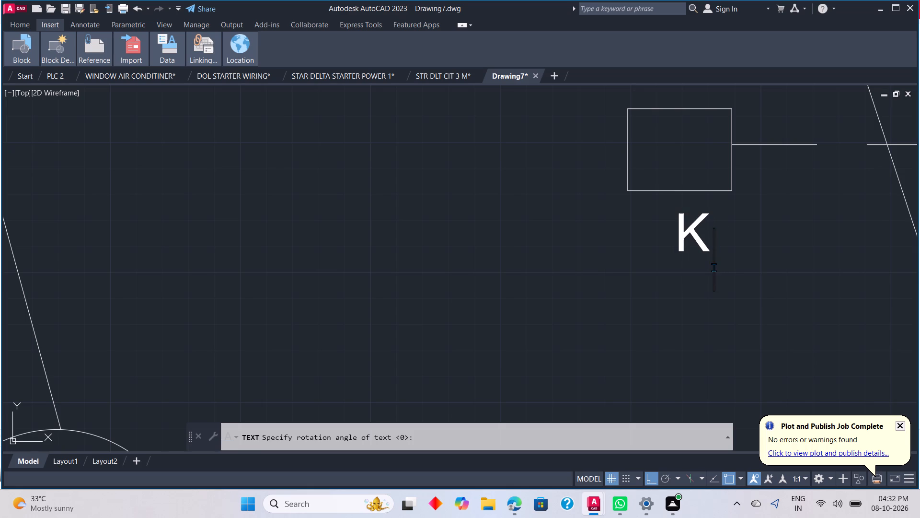
{"action": "key", "text": "4"}
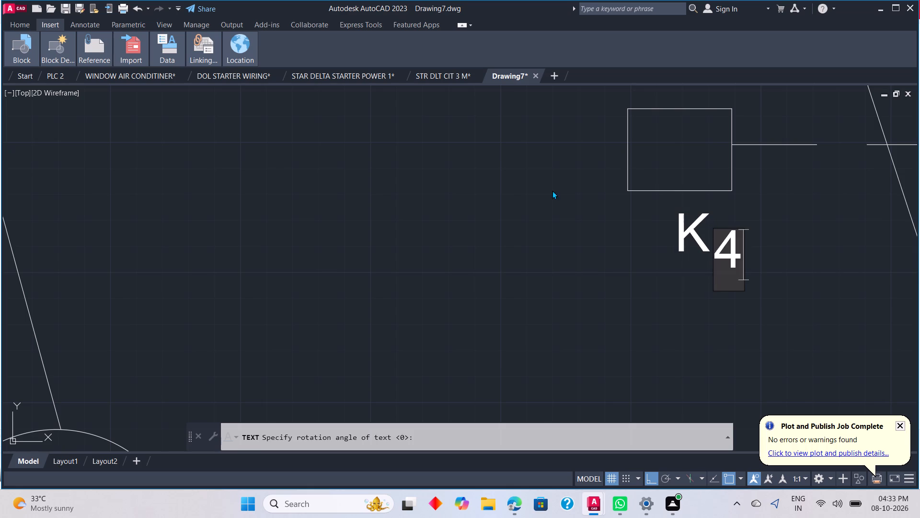
{"action": "scroll", "coordinate": [468, 182], "scroll_direction": "down", "scroll_amount": 3}
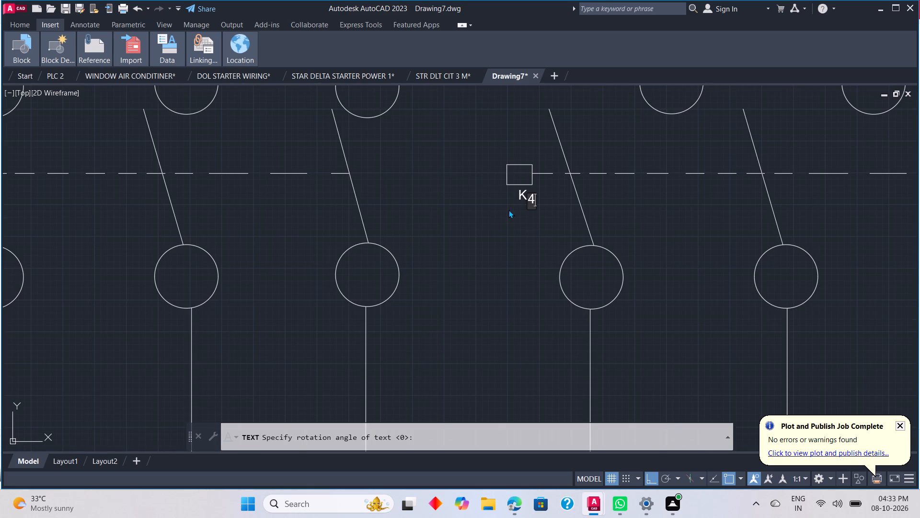
{"action": "key", "text": "BackSpace"}
{"action": "key", "text": "3"}
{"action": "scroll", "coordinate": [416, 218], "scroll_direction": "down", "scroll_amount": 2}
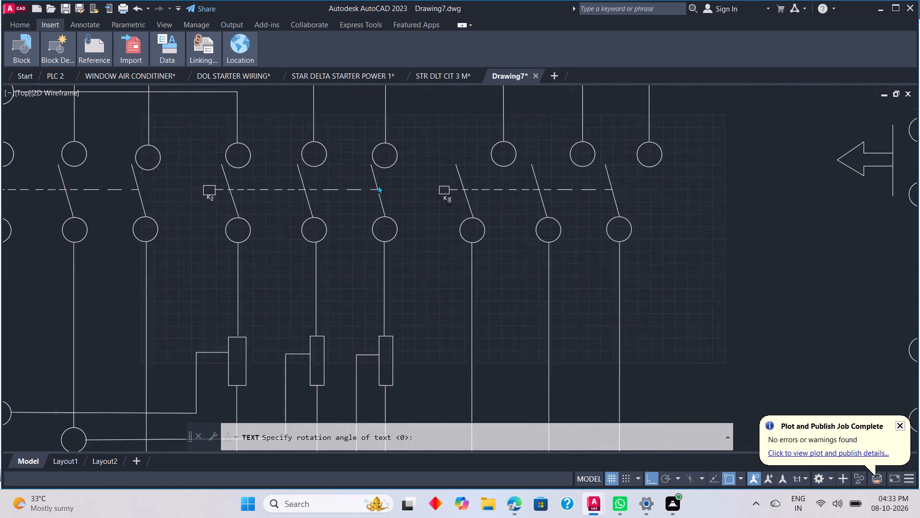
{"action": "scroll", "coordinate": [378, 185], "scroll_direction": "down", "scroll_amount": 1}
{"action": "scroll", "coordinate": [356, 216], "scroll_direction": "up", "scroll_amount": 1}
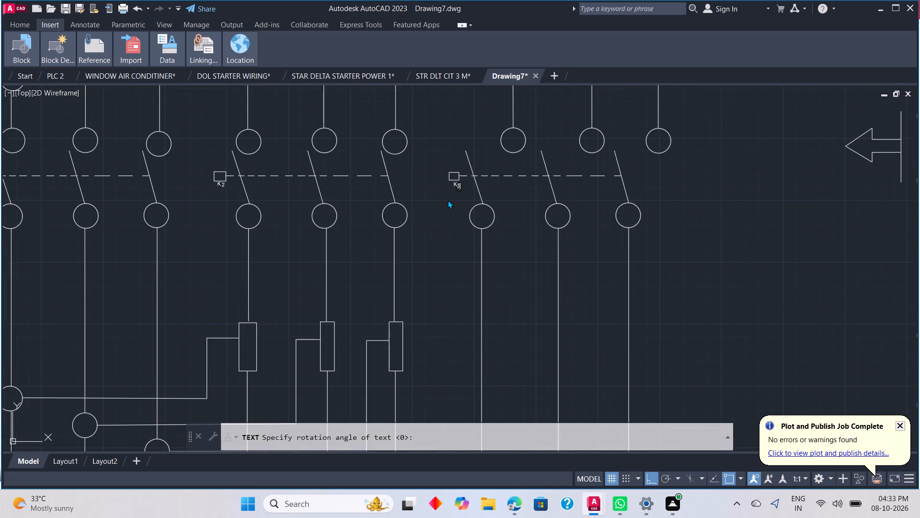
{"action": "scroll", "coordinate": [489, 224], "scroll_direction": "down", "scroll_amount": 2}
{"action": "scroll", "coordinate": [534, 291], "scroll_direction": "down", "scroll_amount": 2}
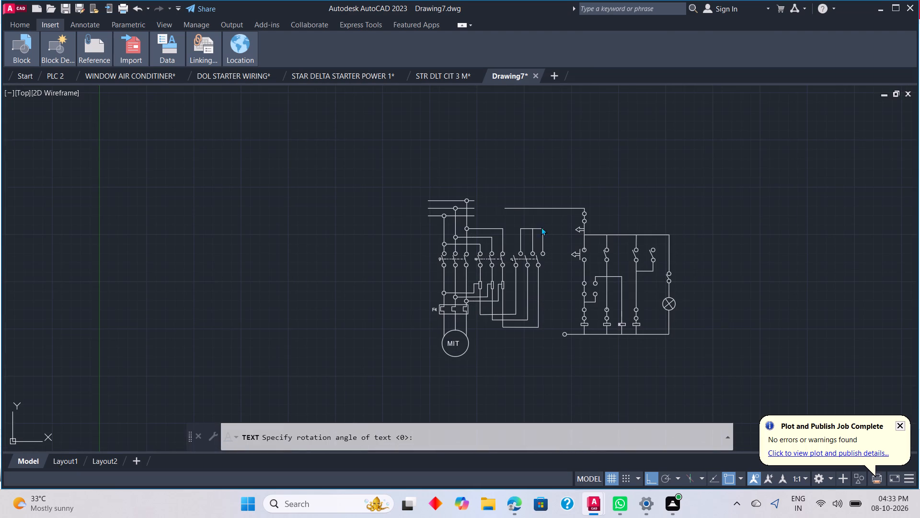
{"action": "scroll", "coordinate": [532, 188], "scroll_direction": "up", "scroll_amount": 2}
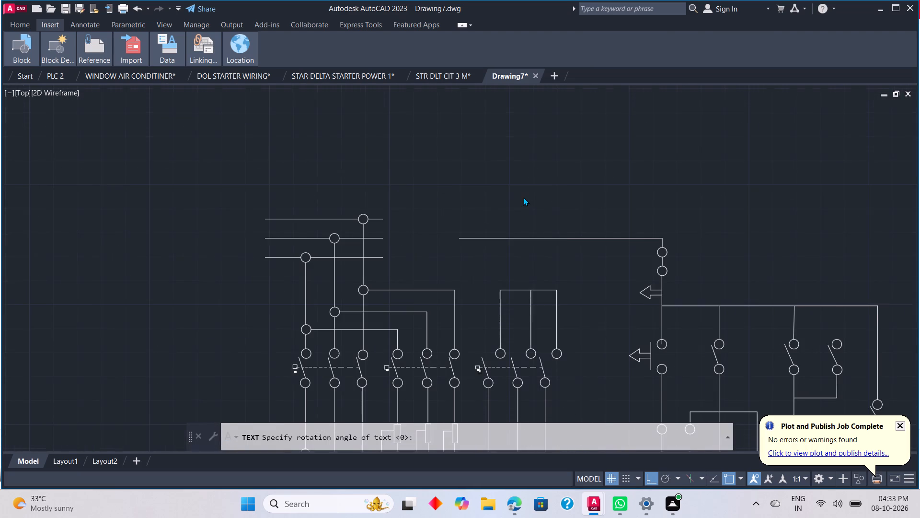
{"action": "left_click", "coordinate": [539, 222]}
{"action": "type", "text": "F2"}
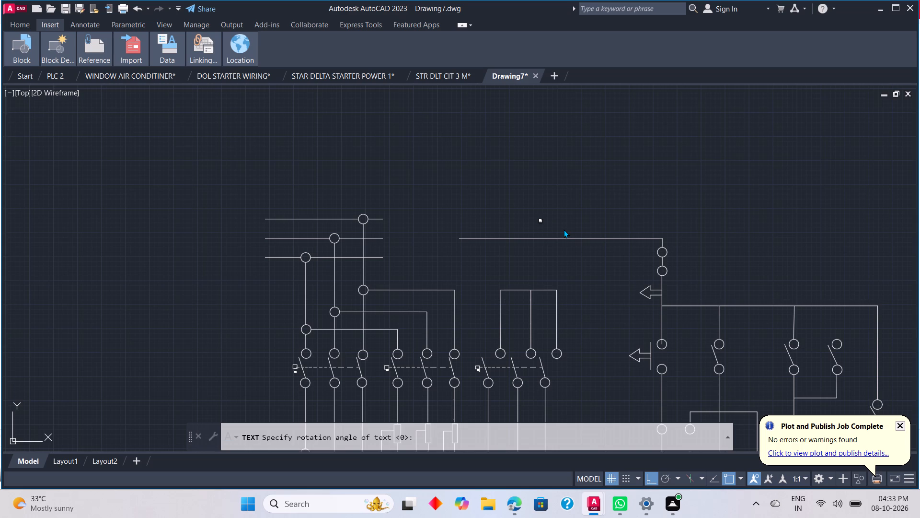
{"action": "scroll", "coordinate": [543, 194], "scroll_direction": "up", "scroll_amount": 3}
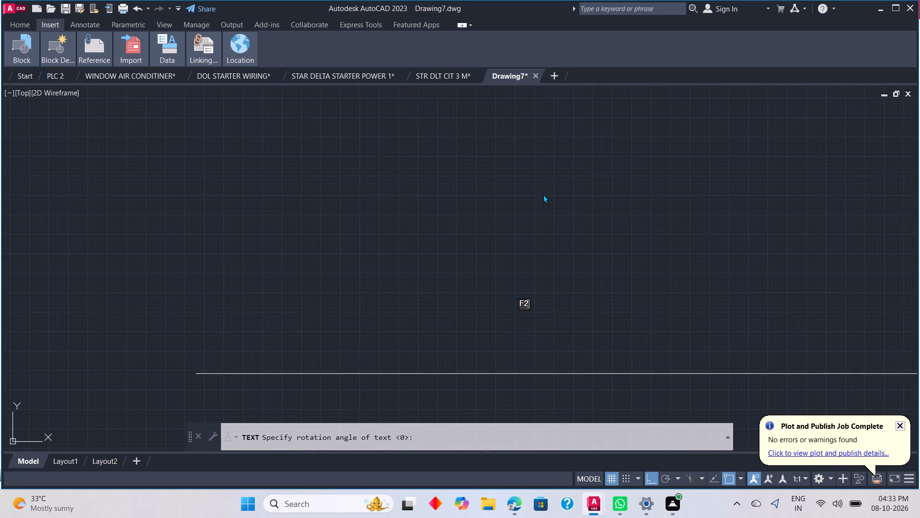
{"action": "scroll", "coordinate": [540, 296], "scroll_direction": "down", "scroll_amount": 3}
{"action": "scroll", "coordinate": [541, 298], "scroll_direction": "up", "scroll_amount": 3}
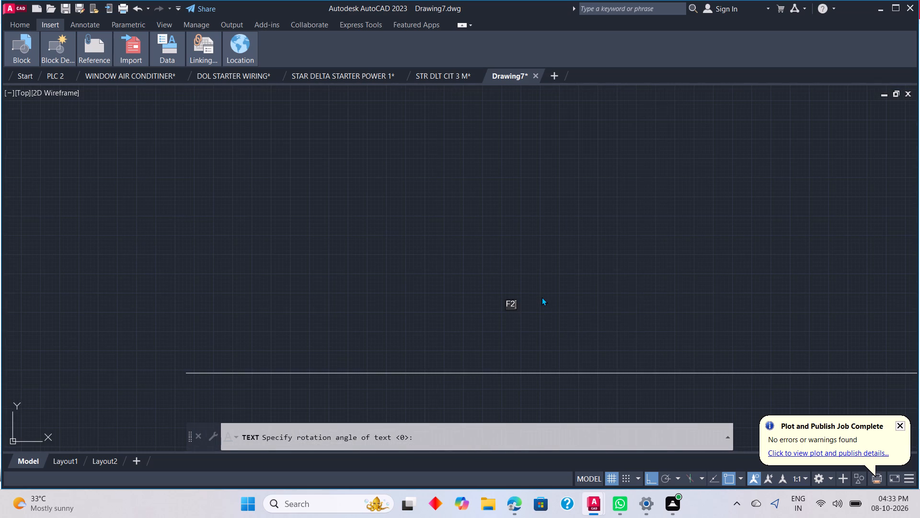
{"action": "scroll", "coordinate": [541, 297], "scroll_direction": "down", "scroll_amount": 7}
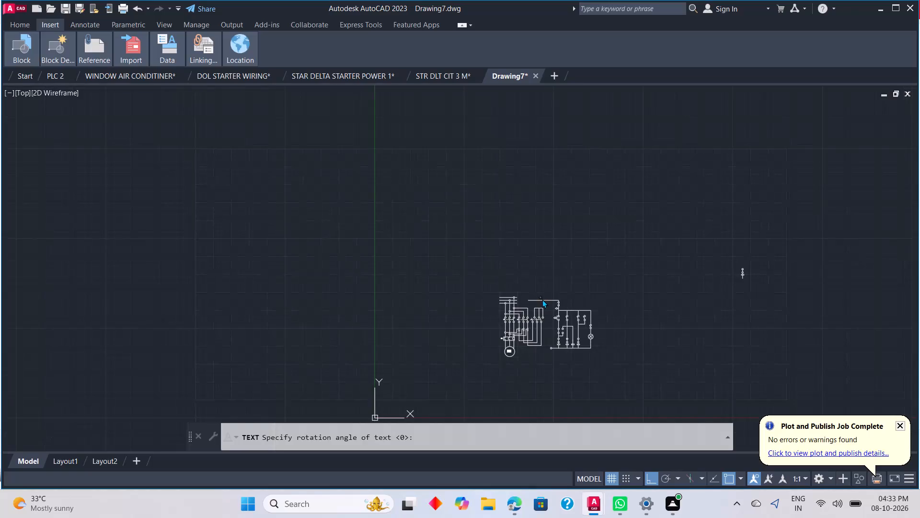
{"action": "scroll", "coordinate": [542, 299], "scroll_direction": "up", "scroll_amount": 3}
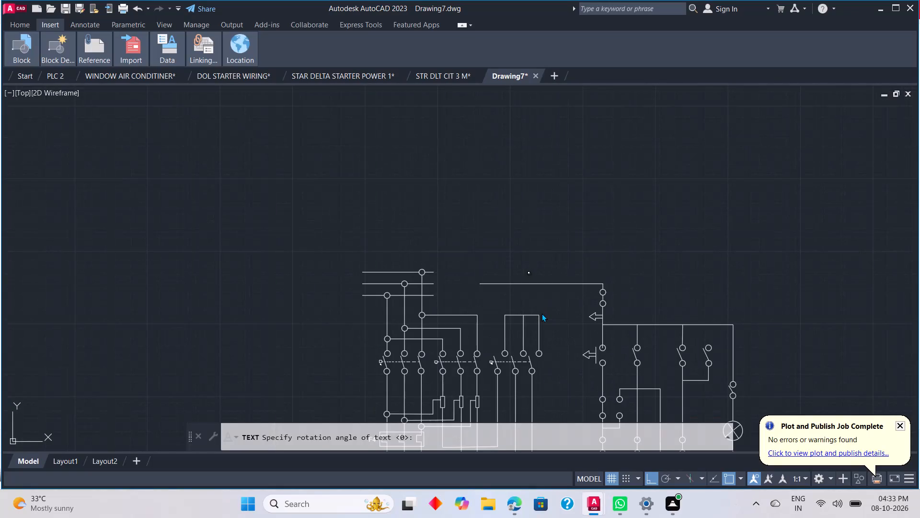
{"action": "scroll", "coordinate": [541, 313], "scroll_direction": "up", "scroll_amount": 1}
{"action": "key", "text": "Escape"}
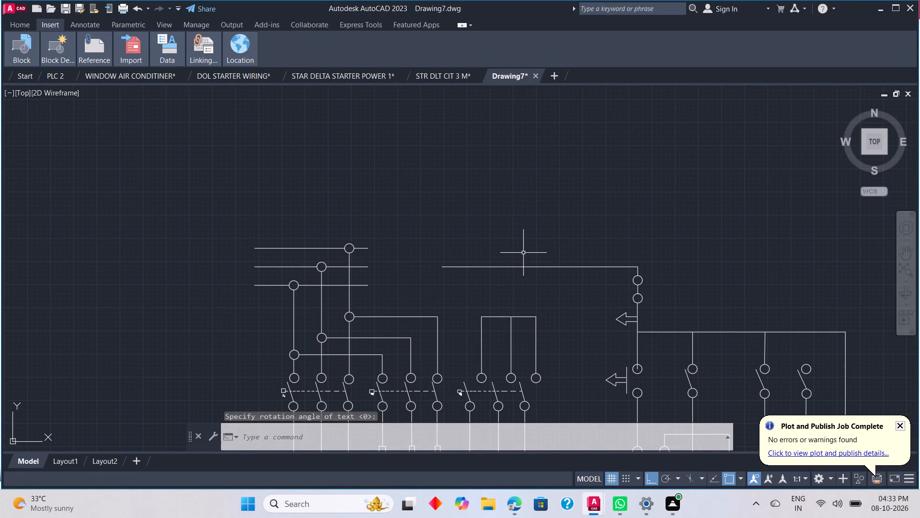
Add a larger horizontal label F2 above the control circuit's top supply line, as separate single-line texts F and a slightly lower 2.
{"action": "type", "text": "TEXT"}
{"action": "key", "text": "space"}
{"action": "left_click", "coordinate": [506, 250]}
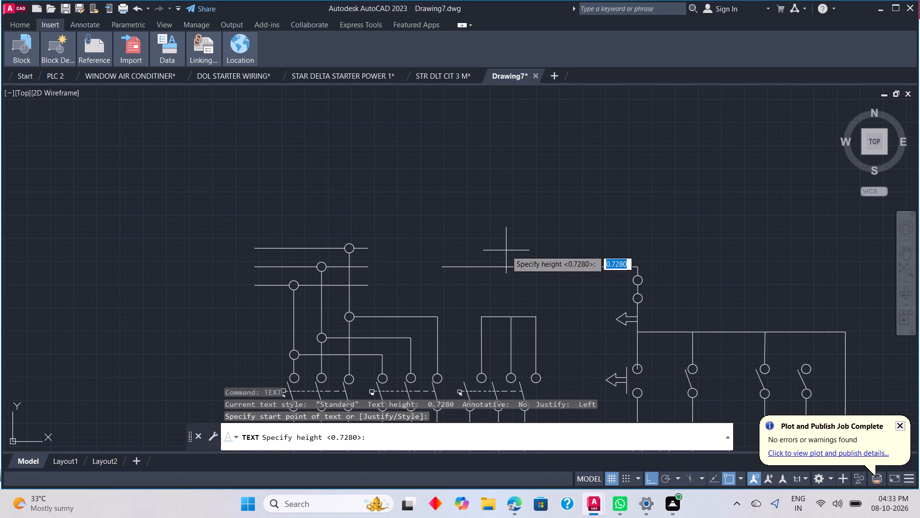
{"action": "left_click", "coordinate": [508, 229]}
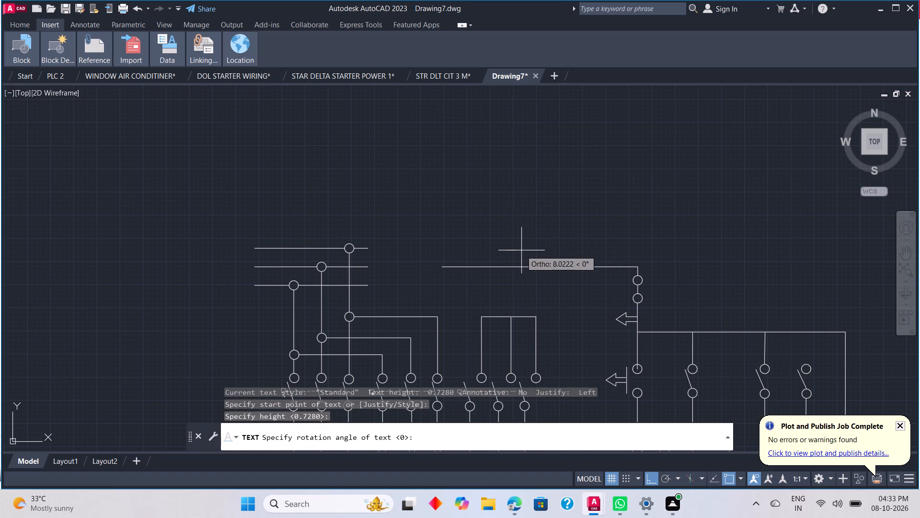
{"action": "left_click", "coordinate": [521, 249]}
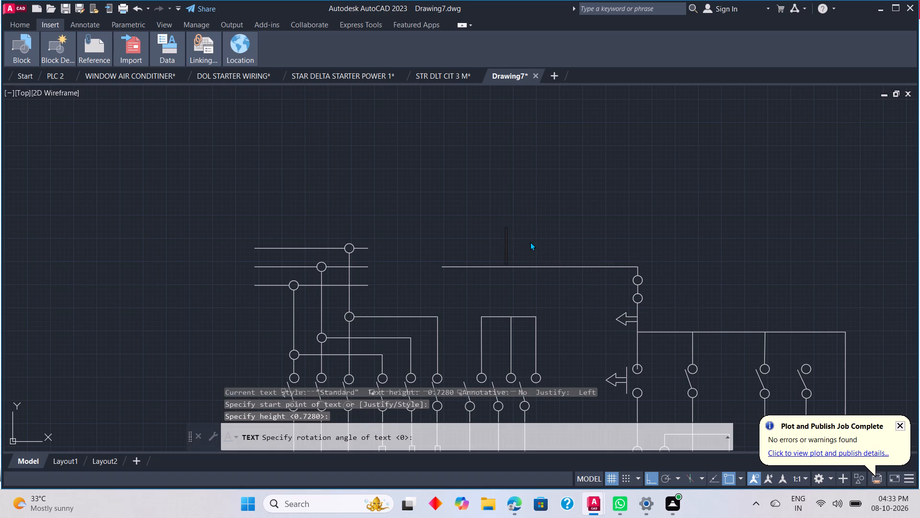
{"action": "type", "text": "F2"}
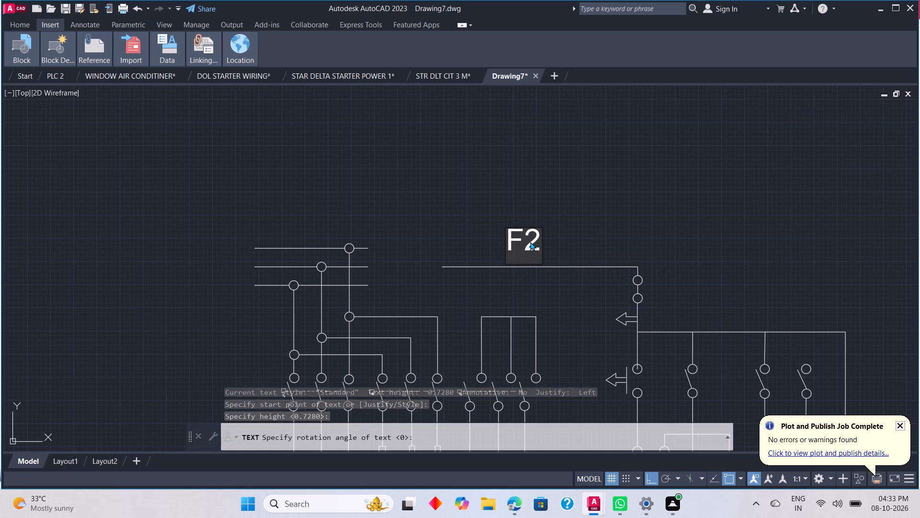
{"action": "key", "text": "BackSpace"}
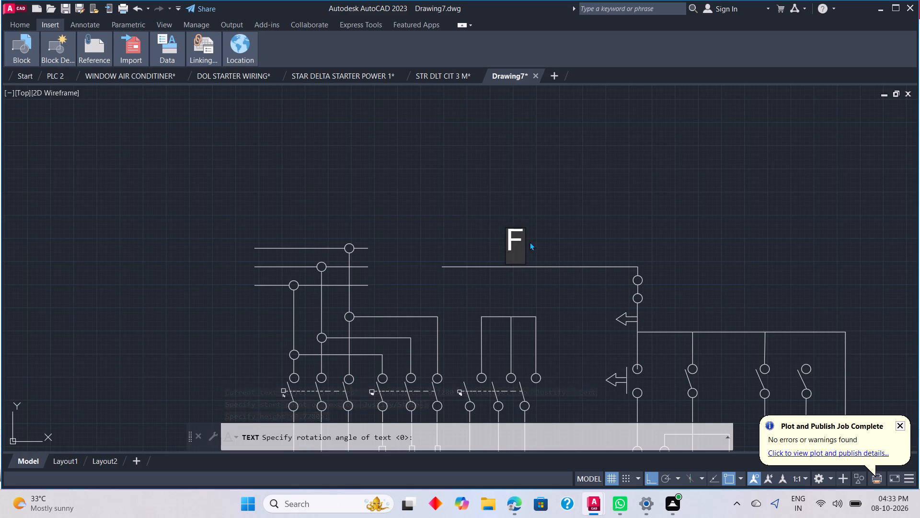
{"action": "scroll", "coordinate": [528, 242], "scroll_direction": "up", "scroll_amount": 3}
{"action": "left_click", "coordinate": [521, 319]}
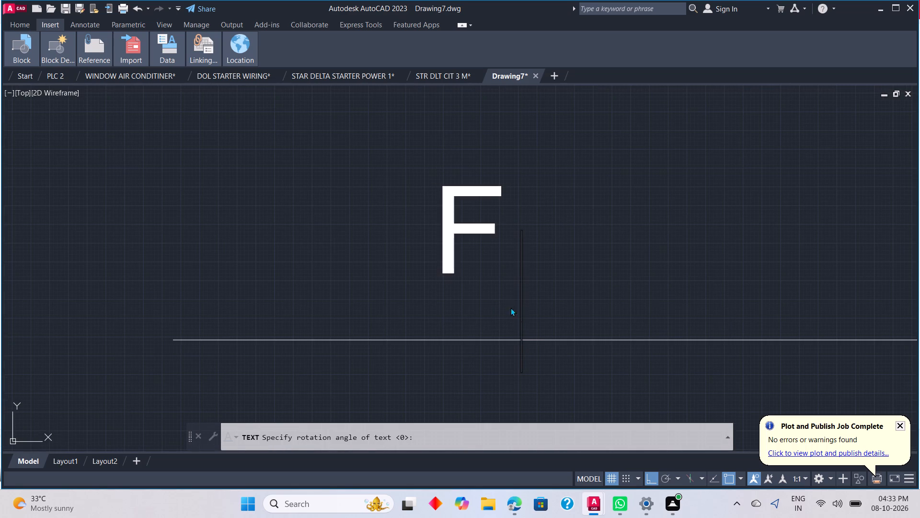
{"action": "left_click", "coordinate": [506, 301]}
{"action": "left_click", "coordinate": [498, 308]}
{"action": "key", "text": "2"}
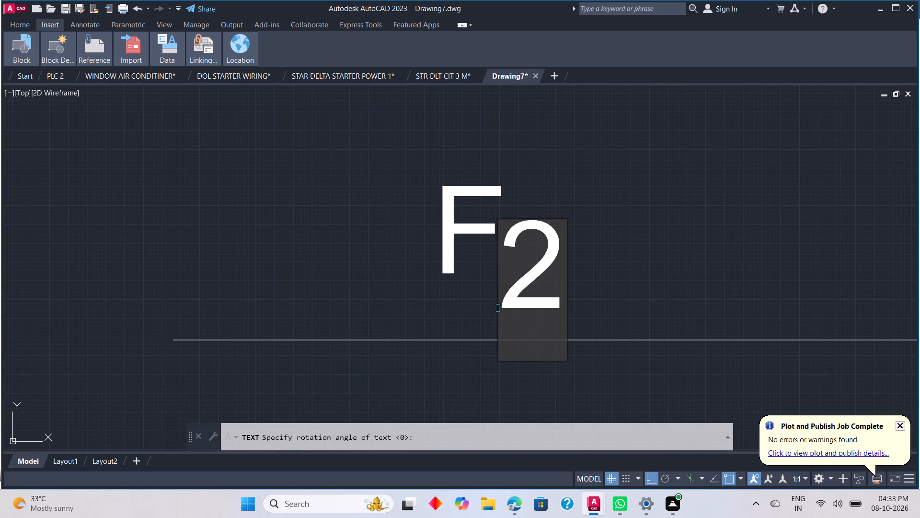
{"action": "scroll", "coordinate": [529, 311], "scroll_direction": "down", "scroll_amount": 4}
{"action": "scroll", "coordinate": [635, 349], "scroll_direction": "down", "scroll_amount": 1}
{"action": "scroll", "coordinate": [590, 353], "scroll_direction": "up", "scroll_amount": 2}
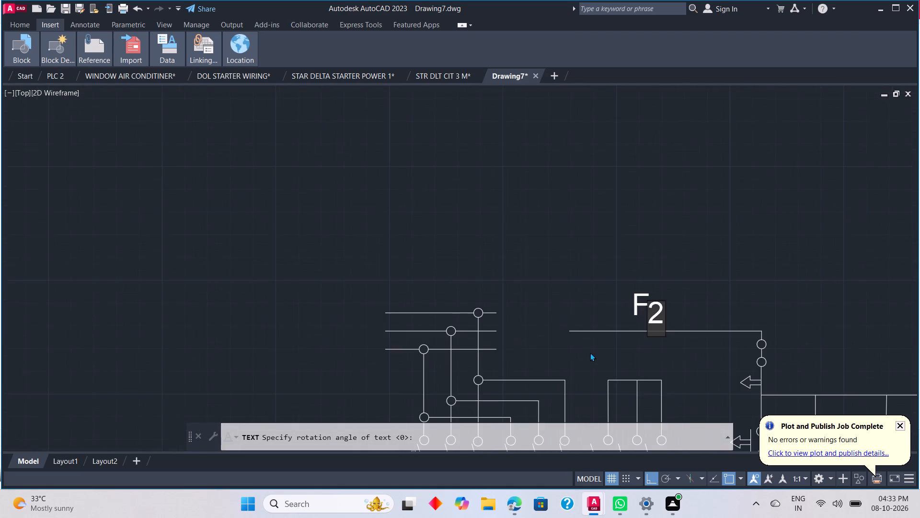
Place a horizontal single-line text F just below the lowest power supply line, beside the first phase's vertical line.
{"action": "scroll", "coordinate": [440, 321], "scroll_direction": "down", "scroll_amount": 1}
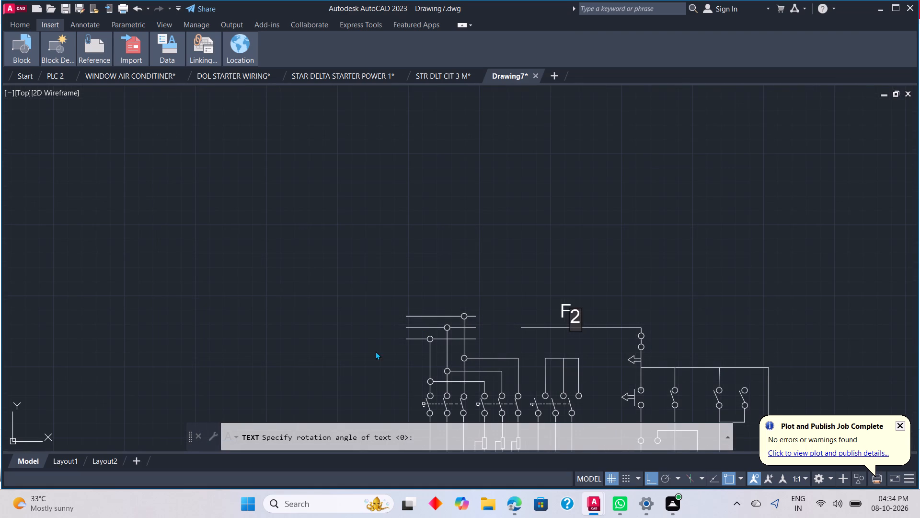
{"action": "scroll", "coordinate": [412, 356], "scroll_direction": "up", "scroll_amount": 3}
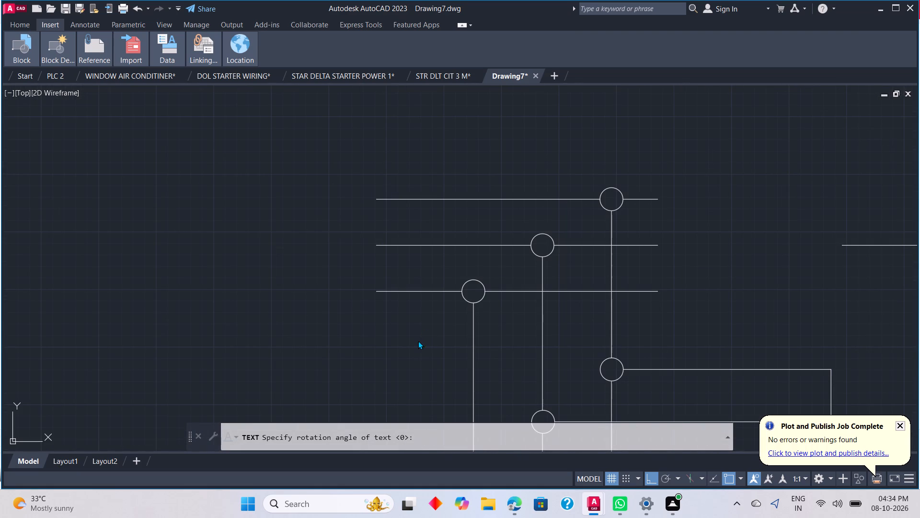
{"action": "left_click", "coordinate": [422, 333]}
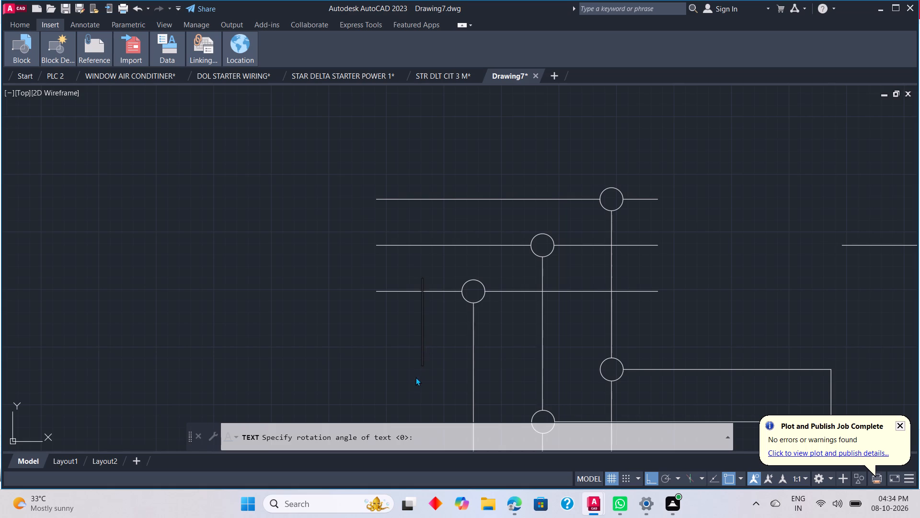
{"action": "left_click", "coordinate": [415, 377]}
{"action": "left_click", "coordinate": [428, 352]}
{"action": "key", "text": "f"}
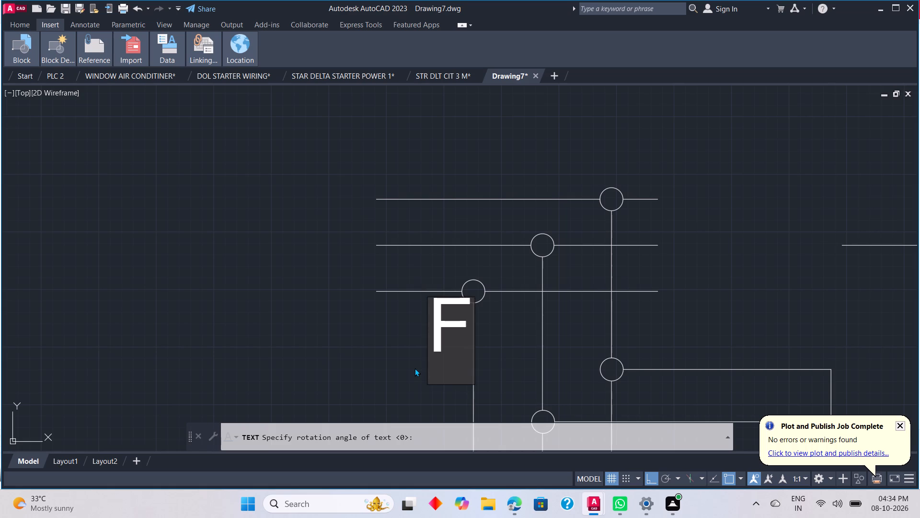
{"action": "scroll", "coordinate": [414, 369], "scroll_direction": "down", "scroll_amount": 1}
{"action": "key", "text": "BackSpace"}
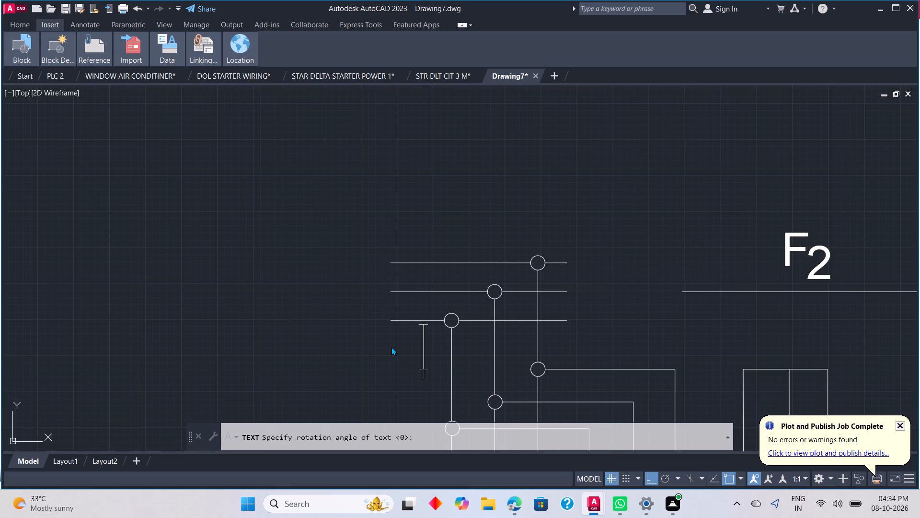
{"action": "left_click", "coordinate": [405, 364]}
{"action": "key", "text": "f"}
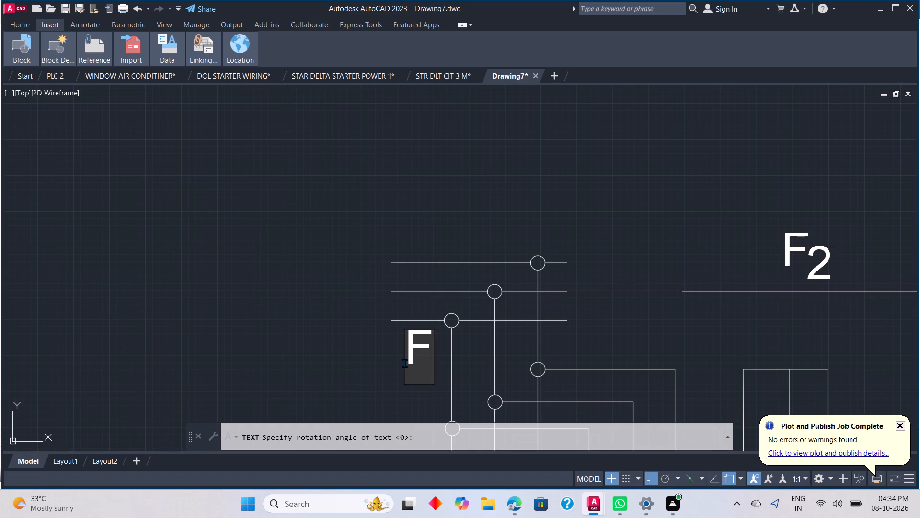
Place a separate text 1 slightly lower beside that F, like a subscript, so the power circuit label reads F1.
{"action": "scroll", "coordinate": [405, 364], "scroll_direction": "up", "scroll_amount": 2}
{"action": "left_click", "coordinate": [460, 378]}
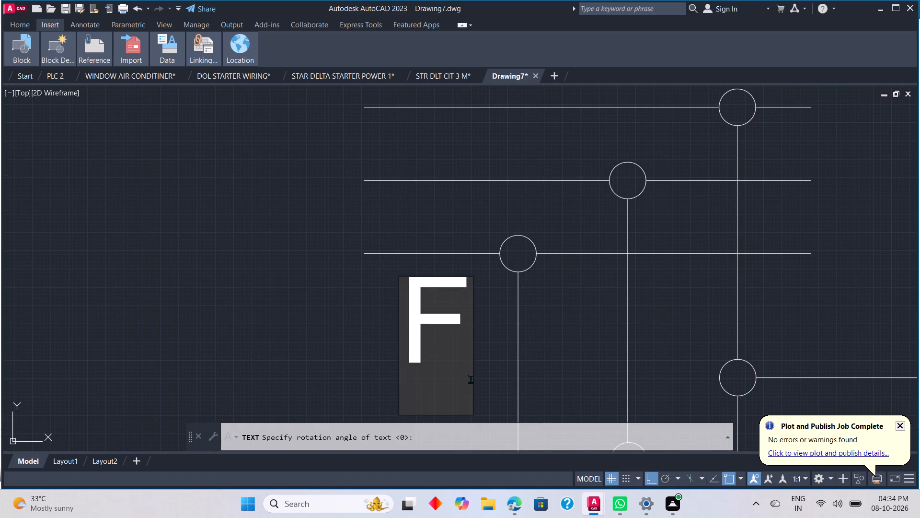
{"action": "left_click", "coordinate": [476, 381]}
{"action": "left_click", "coordinate": [469, 380]}
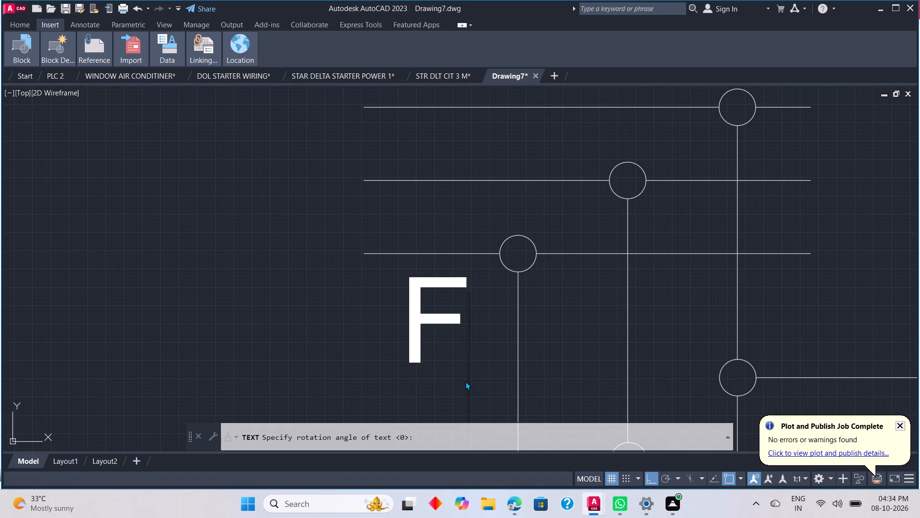
{"action": "left_click", "coordinate": [461, 383]}
{"action": "key", "text": "1"}
Place a single-line text F beside the two circles at the top of the control circuit's first vertical line.
{"action": "scroll", "coordinate": [461, 383], "scroll_direction": "down", "scroll_amount": 2}
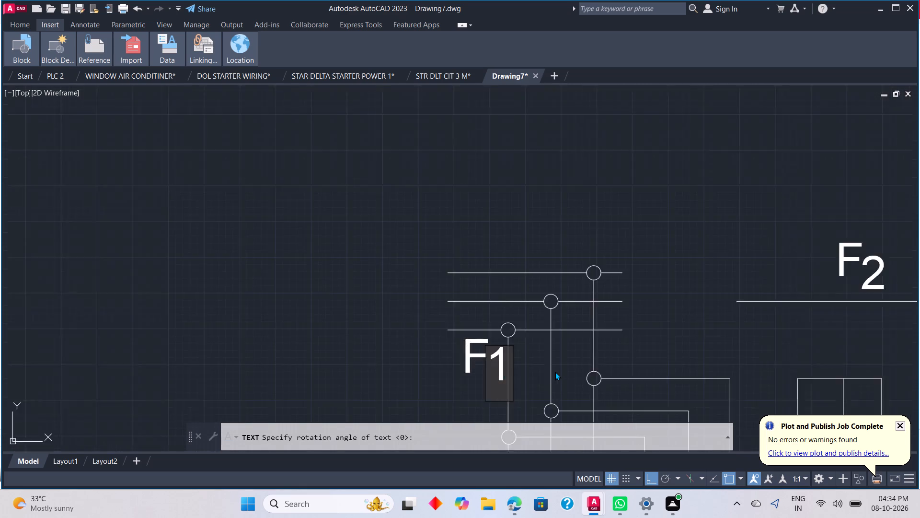
{"action": "scroll", "coordinate": [555, 372], "scroll_direction": "down", "scroll_amount": 1}
{"action": "scroll", "coordinate": [628, 344], "scroll_direction": "down", "scroll_amount": 1}
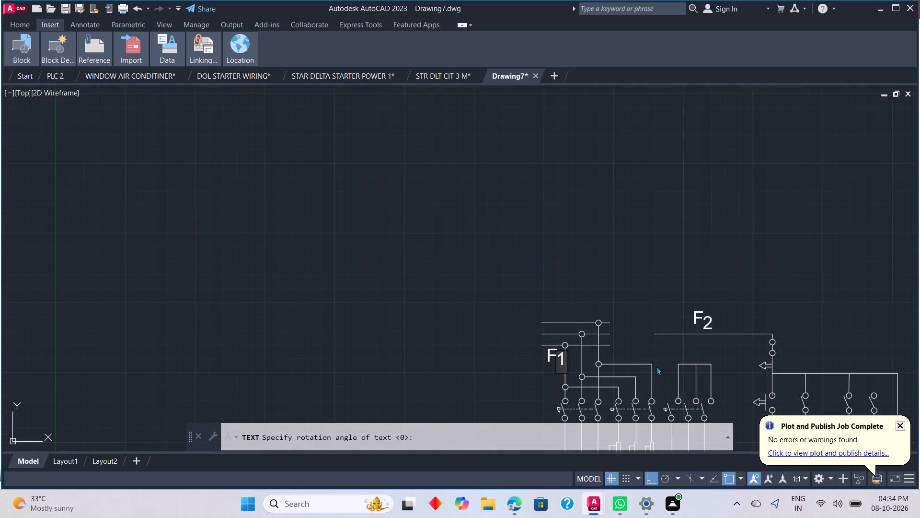
{"action": "scroll", "coordinate": [656, 366], "scroll_direction": "up", "scroll_amount": 2}
{"action": "scroll", "coordinate": [657, 366], "scroll_direction": "down", "scroll_amount": 2}
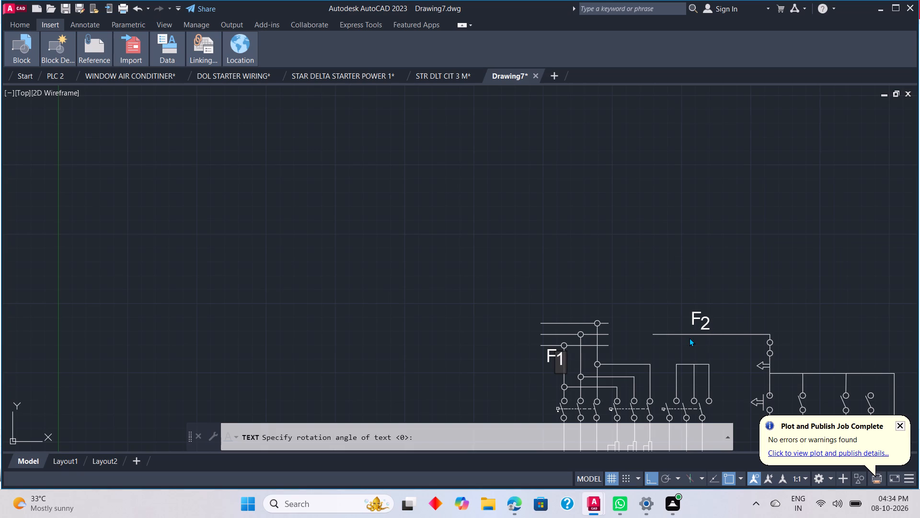
{"action": "middle_click_drag", "start_coordinate": [689, 338], "coordinate": [650, 309]}
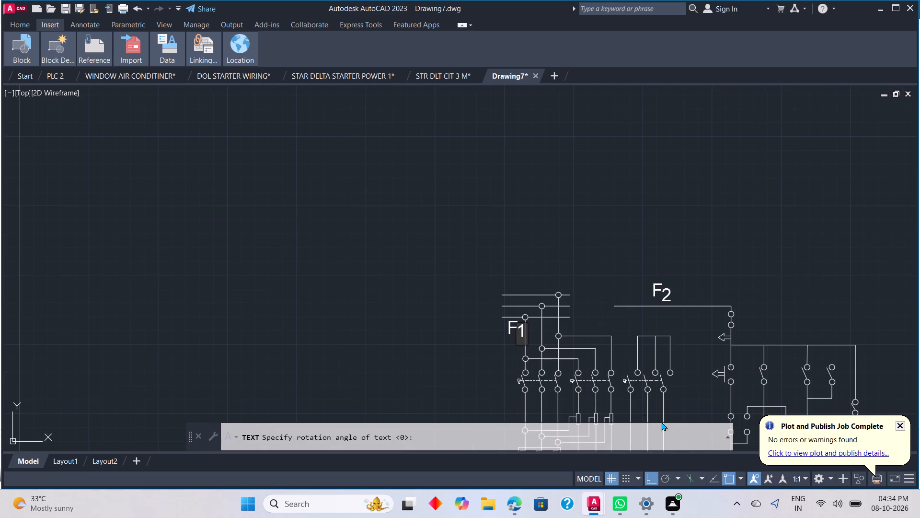
{"action": "middle_click_drag", "start_coordinate": [687, 338], "coordinate": [631, 233]}
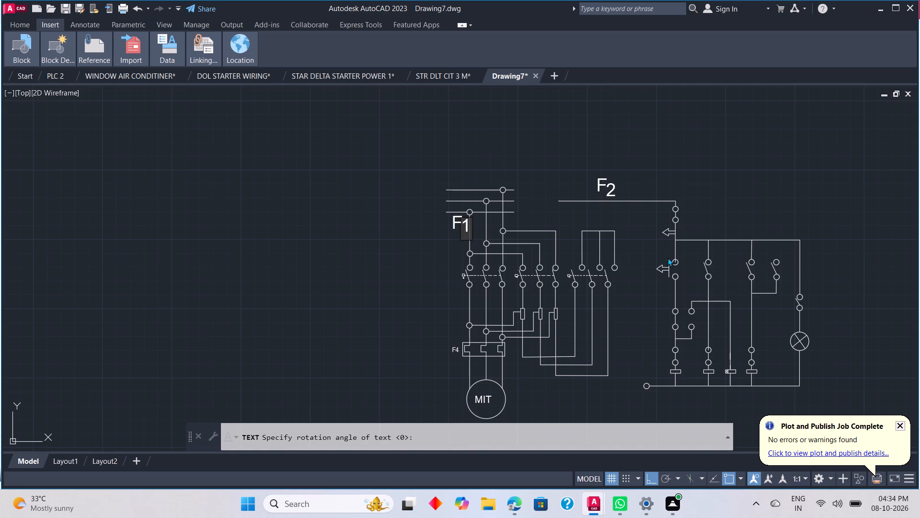
{"action": "scroll", "coordinate": [681, 199], "scroll_direction": "up", "scroll_amount": 1}
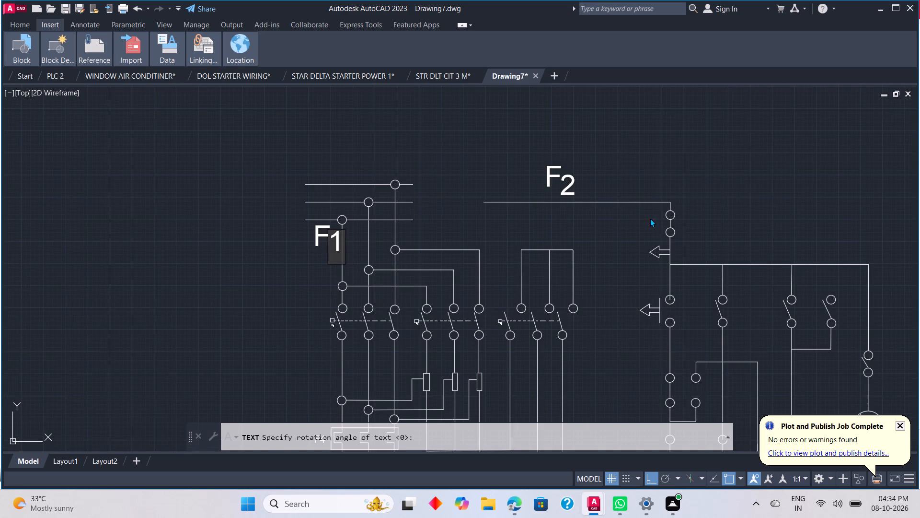
{"action": "scroll", "coordinate": [648, 224], "scroll_direction": "up", "scroll_amount": 3}
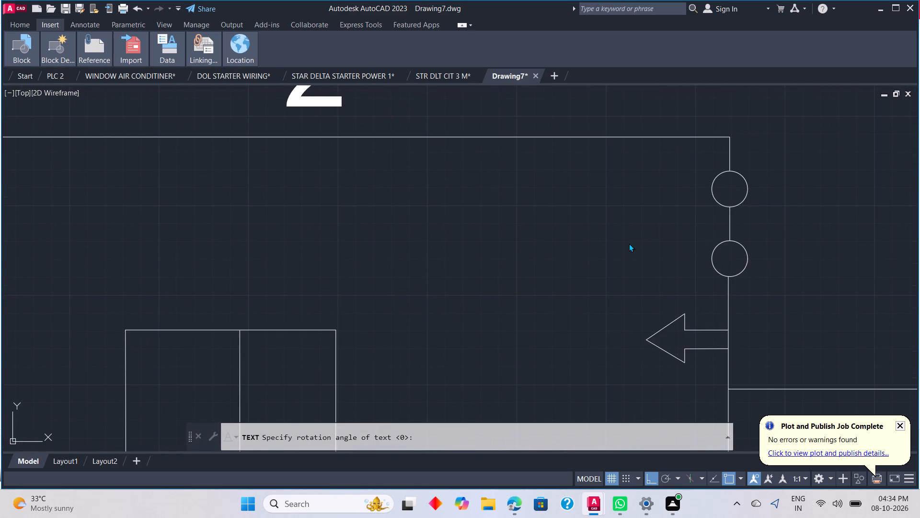
{"action": "left_click_drag", "start_coordinate": [631, 239], "coordinate": [633, 243]}
{"action": "key", "text": "f"}
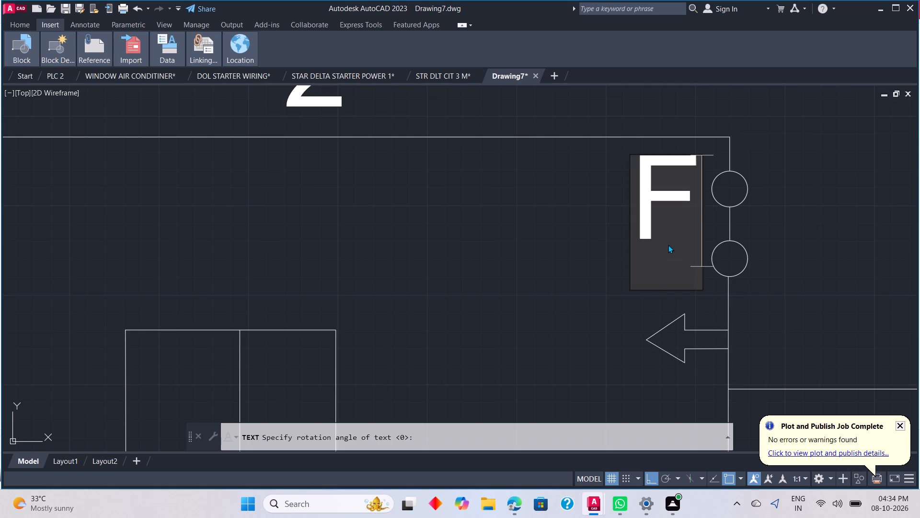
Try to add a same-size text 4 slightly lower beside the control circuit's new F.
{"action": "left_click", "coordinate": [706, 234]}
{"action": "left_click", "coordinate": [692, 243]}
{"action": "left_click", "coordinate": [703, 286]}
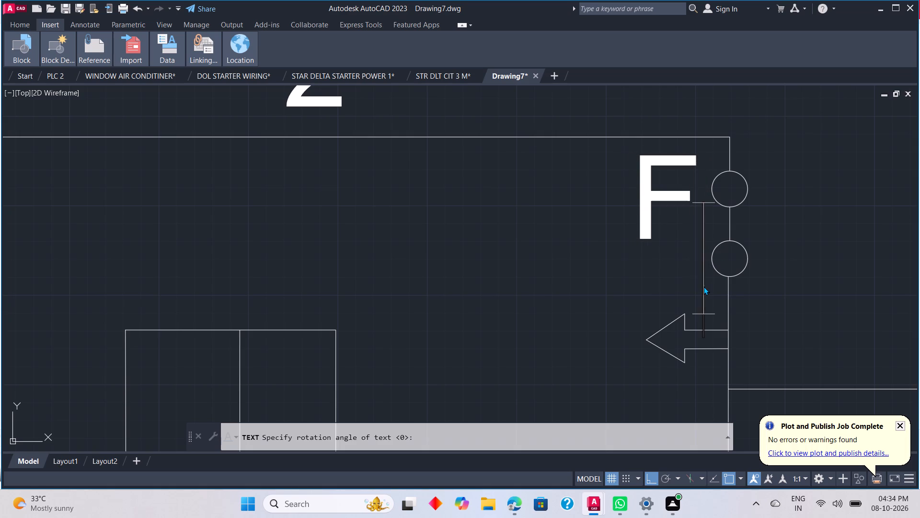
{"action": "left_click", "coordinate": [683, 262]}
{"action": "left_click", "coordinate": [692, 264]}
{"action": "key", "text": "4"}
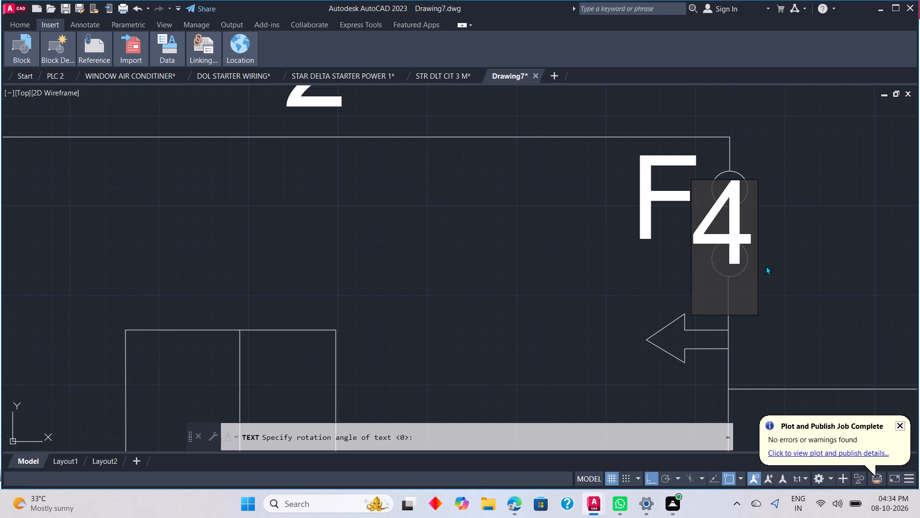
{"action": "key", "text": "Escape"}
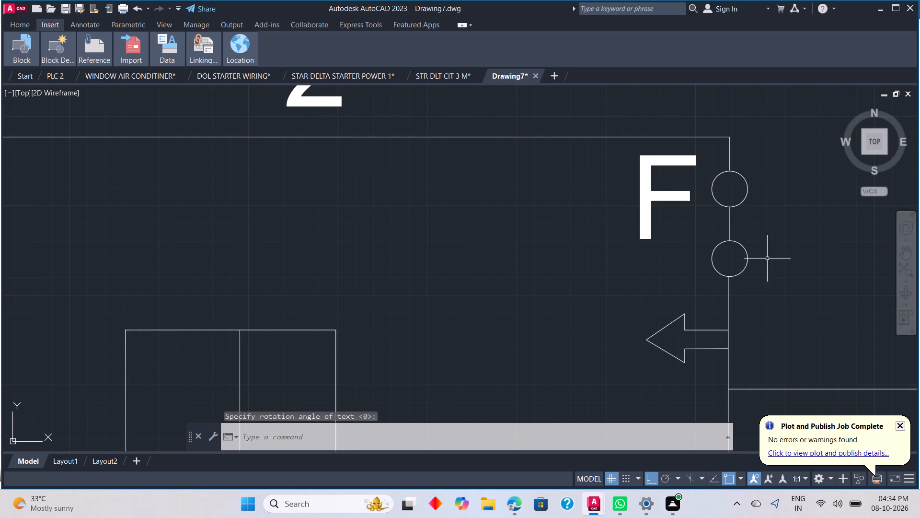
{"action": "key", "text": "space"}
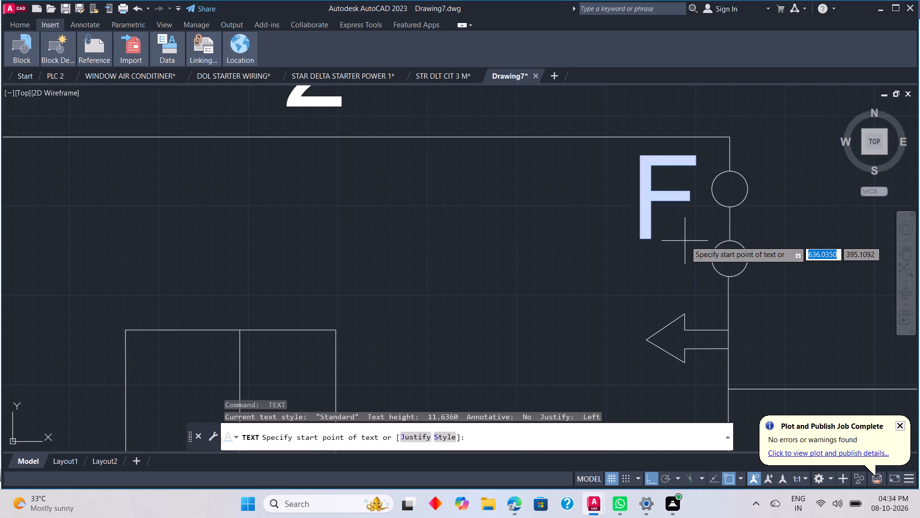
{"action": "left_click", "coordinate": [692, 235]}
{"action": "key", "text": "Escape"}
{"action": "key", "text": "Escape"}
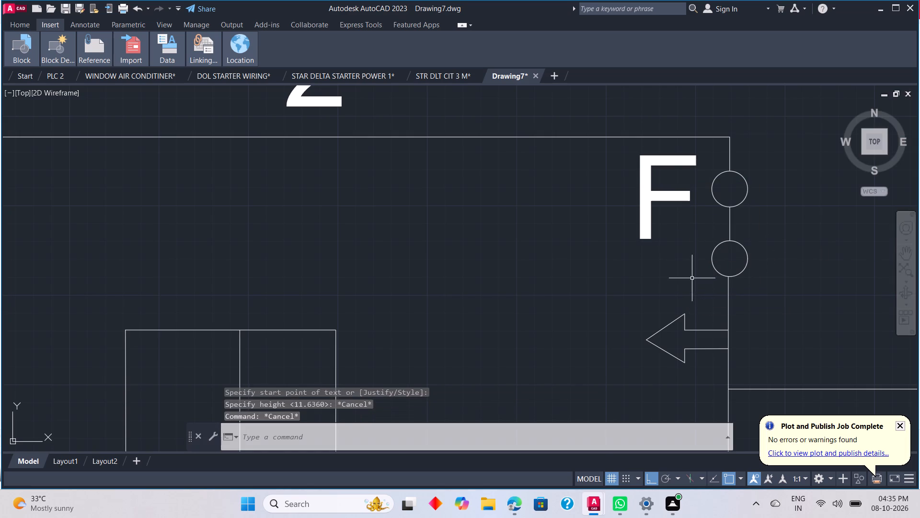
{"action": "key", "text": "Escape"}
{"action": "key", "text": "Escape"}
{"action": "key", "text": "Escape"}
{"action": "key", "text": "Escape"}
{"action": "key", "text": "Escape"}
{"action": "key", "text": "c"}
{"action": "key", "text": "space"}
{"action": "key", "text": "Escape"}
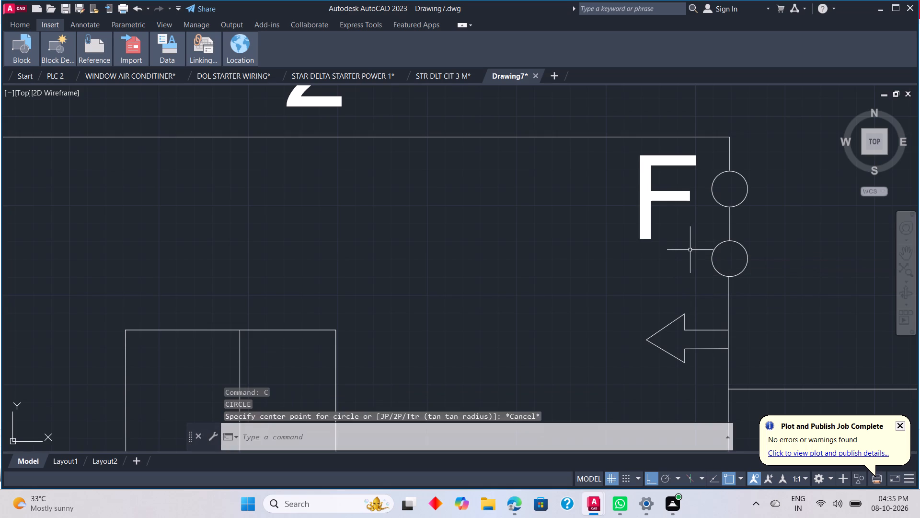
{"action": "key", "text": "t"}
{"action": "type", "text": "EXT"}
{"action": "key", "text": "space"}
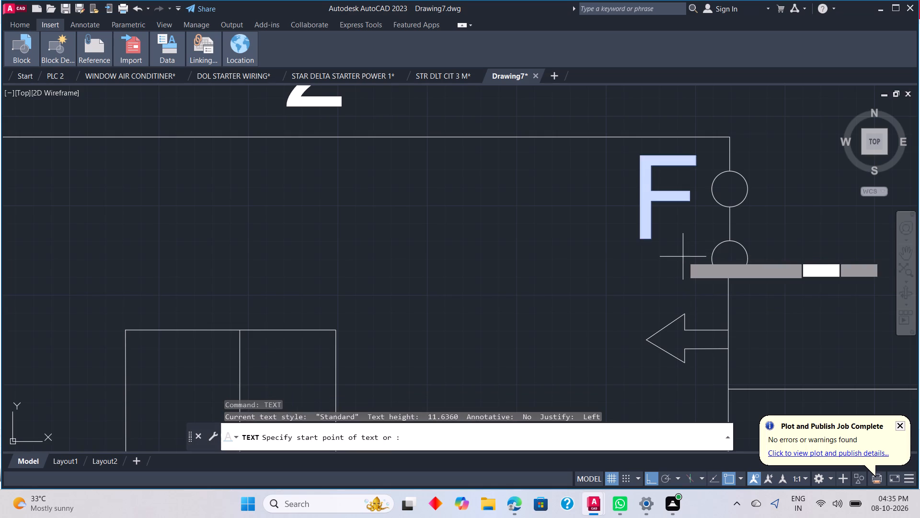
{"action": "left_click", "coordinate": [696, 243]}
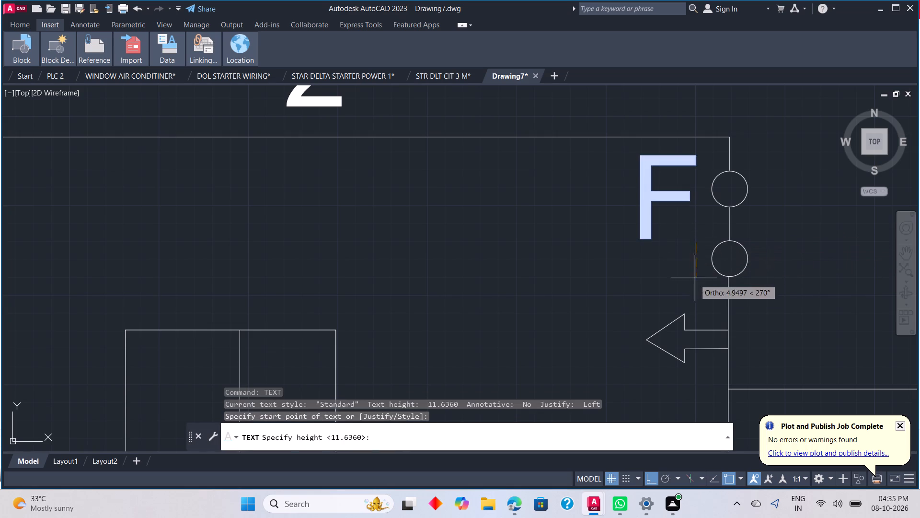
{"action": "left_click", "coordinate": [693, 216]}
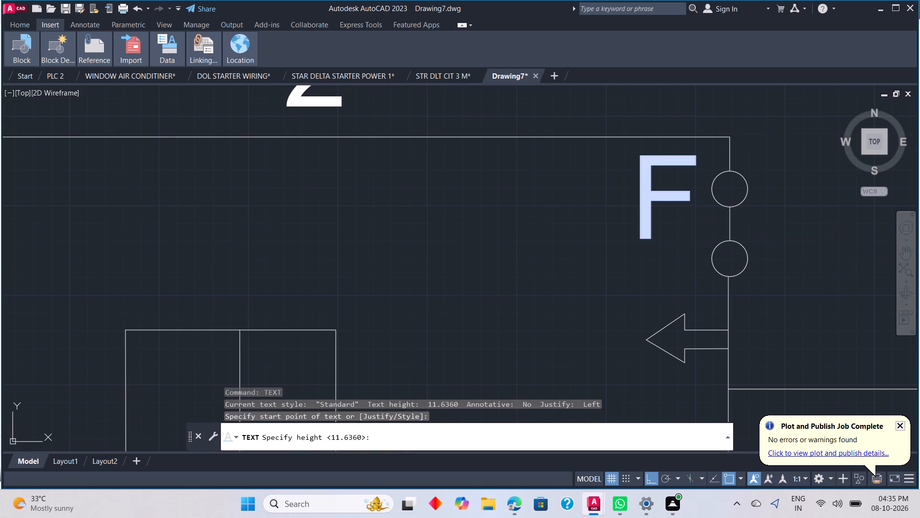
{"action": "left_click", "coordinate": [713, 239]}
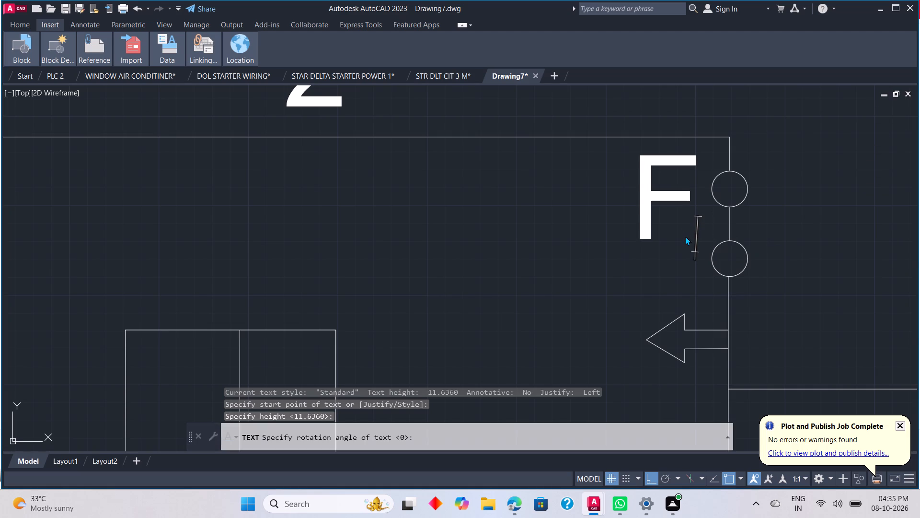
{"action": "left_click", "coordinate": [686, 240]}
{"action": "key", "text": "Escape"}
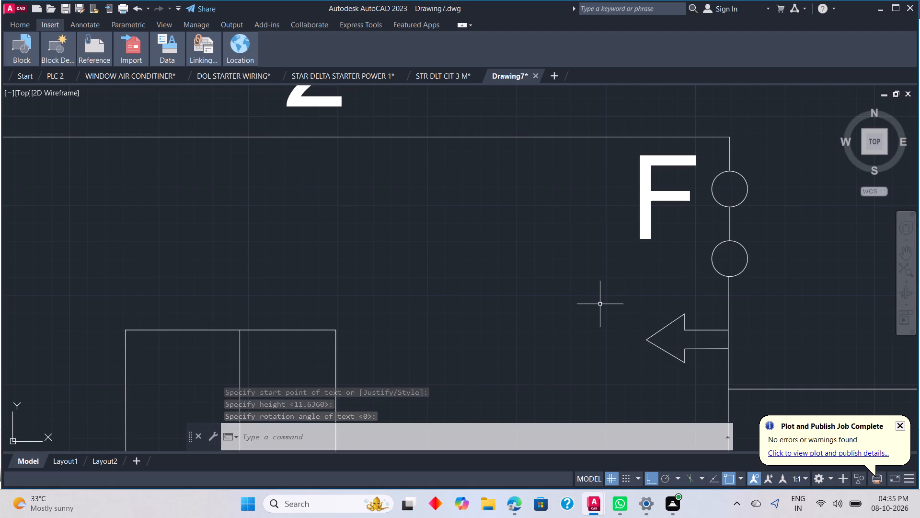
Place a smaller horizontal single-line text 4 at the lower end of the control circuit's upper F, like a subscript, so the label reads F4.
{"action": "type", "text": "TR"}
{"action": "key", "text": "BackSpace"}
{"action": "type", "text": "EC"}
{"action": "key", "text": "BackSpace"}
{"action": "type", "text": "XT"}
{"action": "key", "text": "space"}
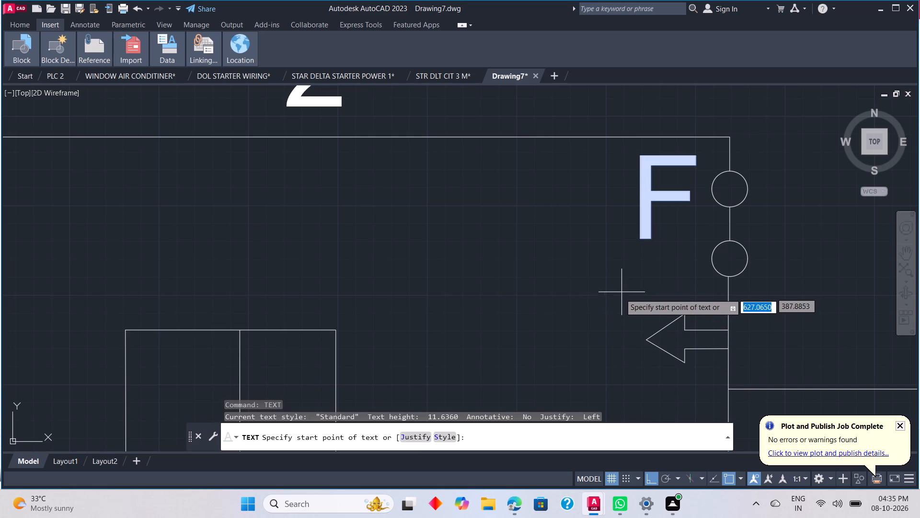
{"action": "left_click", "coordinate": [606, 297]}
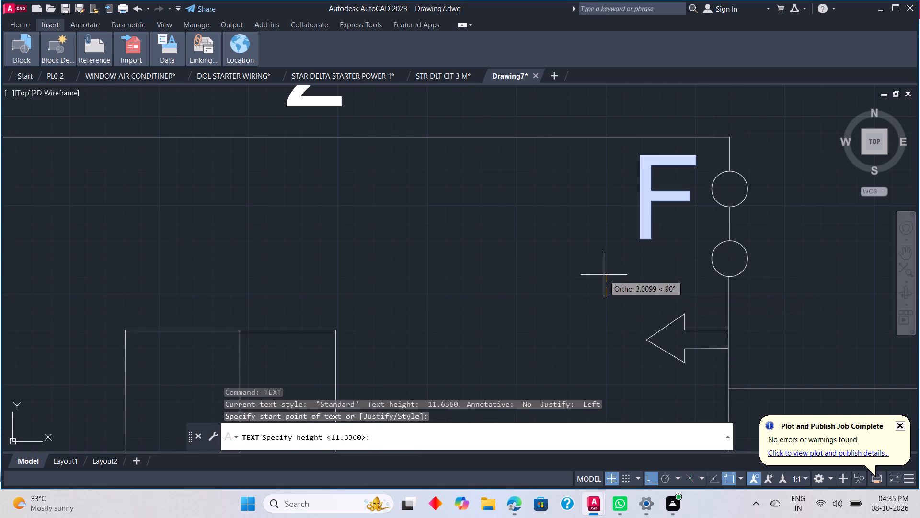
{"action": "left_click", "coordinate": [605, 271]}
{"action": "left_click", "coordinate": [621, 292]}
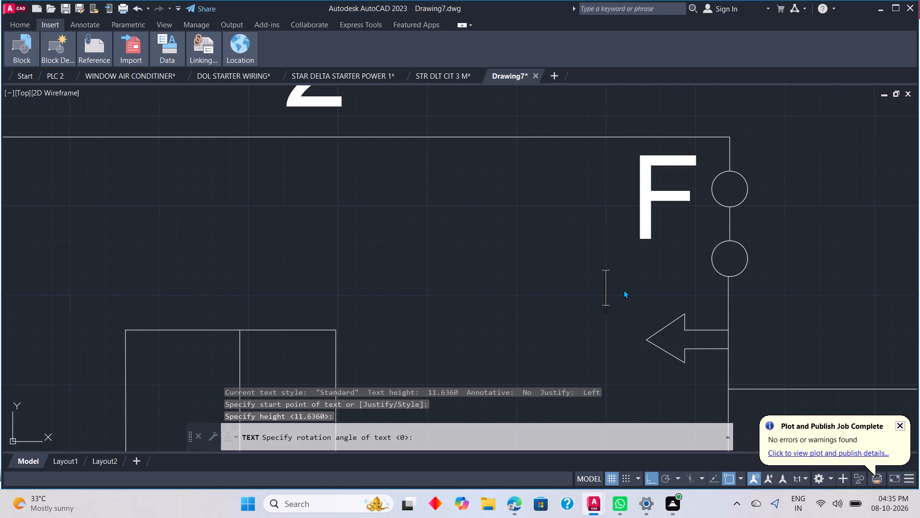
{"action": "left_click", "coordinate": [671, 230]}
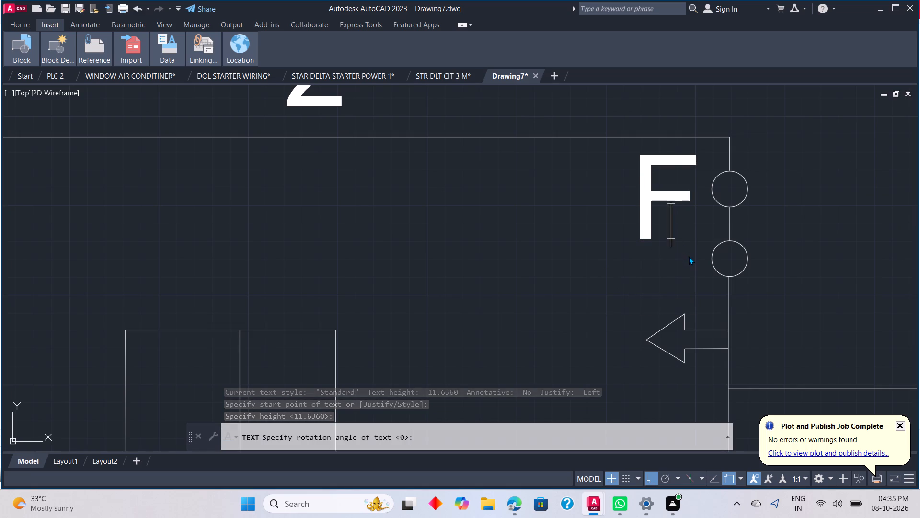
{"action": "left_click", "coordinate": [692, 240]}
{"action": "key", "text": "4"}
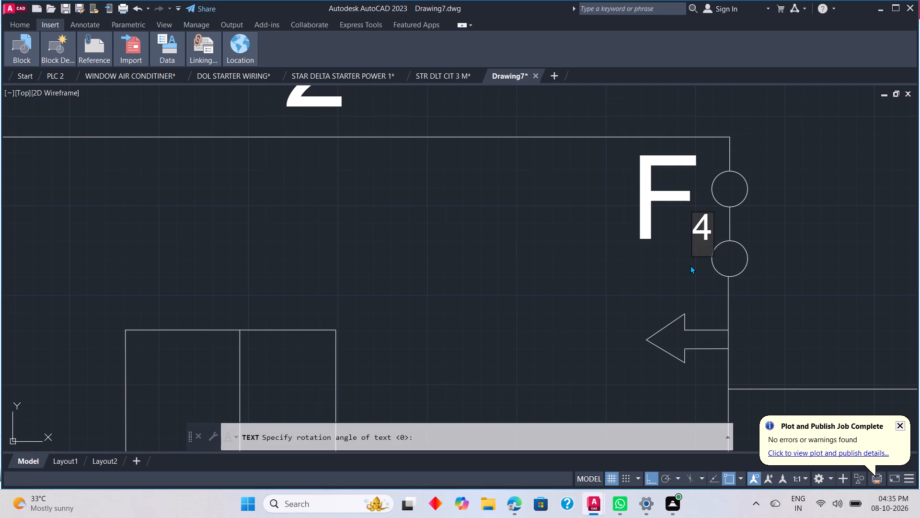
Label the upper arrow on the control circuit's first vertical line S0, using a text S and a separate 0 slightly lower.
{"action": "scroll", "coordinate": [690, 265], "scroll_direction": "down", "scroll_amount": 4}
{"action": "scroll", "coordinate": [660, 324], "scroll_direction": "up", "scroll_amount": 2}
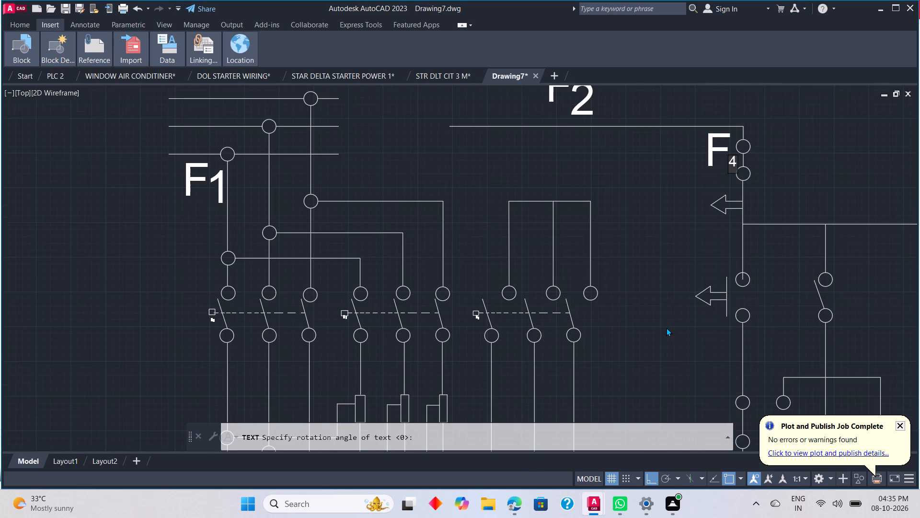
{"action": "middle_click", "coordinate": [706, 364]}
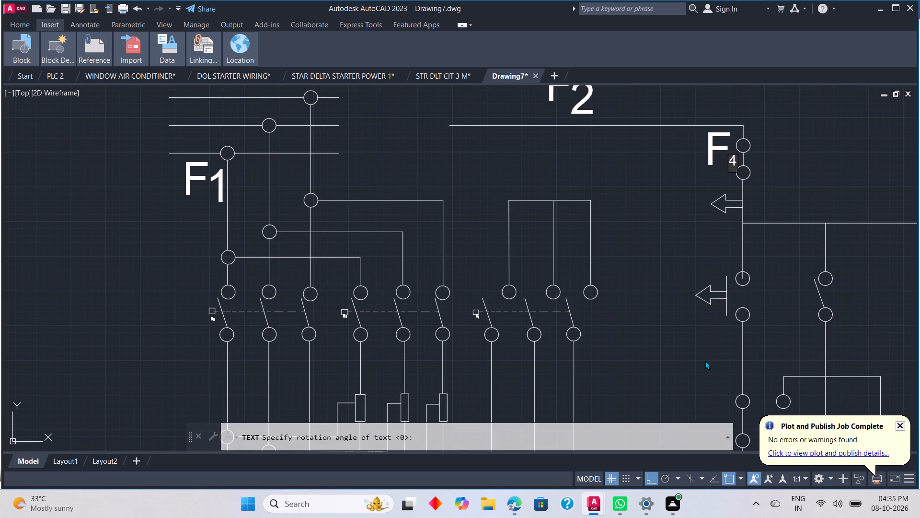
{"action": "middle_click_drag", "start_coordinate": [702, 338], "coordinate": [640, 267]}
{"action": "scroll", "coordinate": [640, 267], "scroll_direction": "down", "scroll_amount": 1}
{"action": "middle_click_drag", "start_coordinate": [665, 309], "coordinate": [603, 258]}
{"action": "scroll", "coordinate": [596, 159], "scroll_direction": "up", "scroll_amount": 2}
{"action": "middle_click_drag", "start_coordinate": [560, 136], "coordinate": [560, 137]}
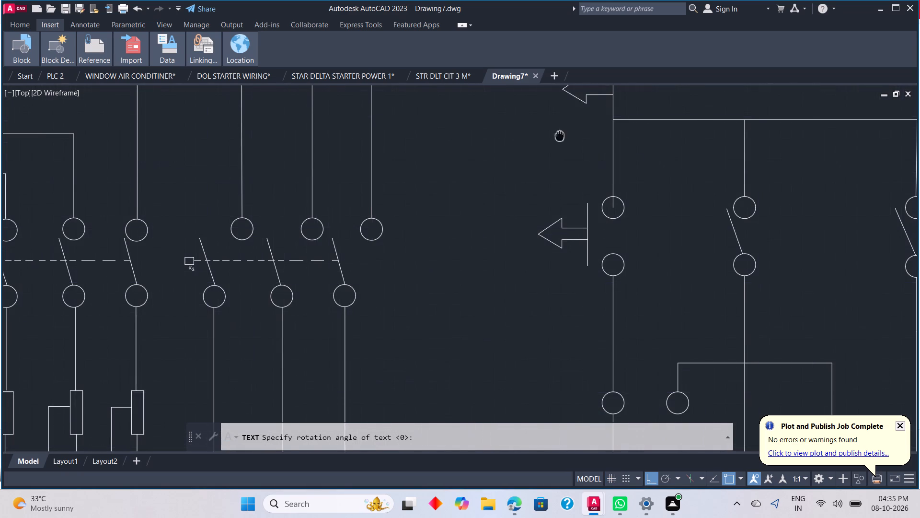
{"action": "middle_click_drag", "start_coordinate": [560, 137], "coordinate": [574, 215]}
{"action": "left_click", "coordinate": [540, 170]}
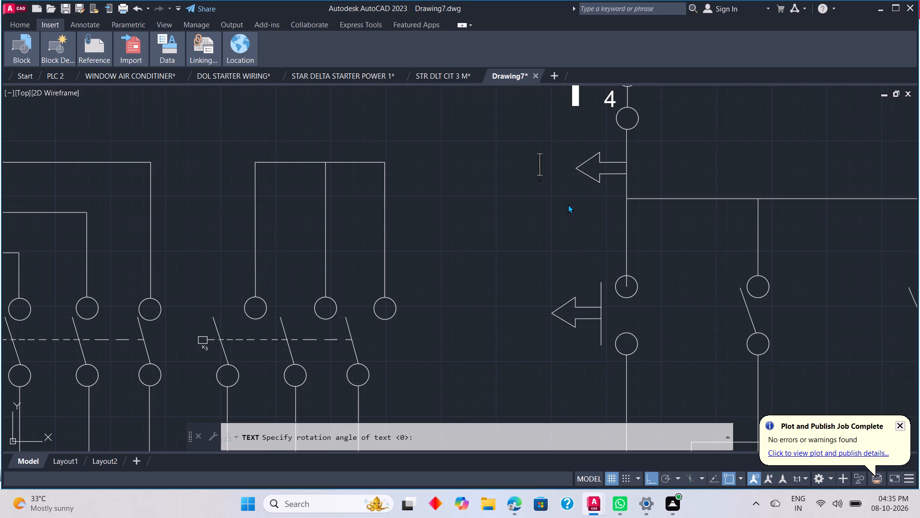
{"action": "key", "text": "s"}
{"action": "scroll", "coordinate": [558, 189], "scroll_direction": "up", "scroll_amount": 2}
{"action": "left_click", "coordinate": [558, 176]}
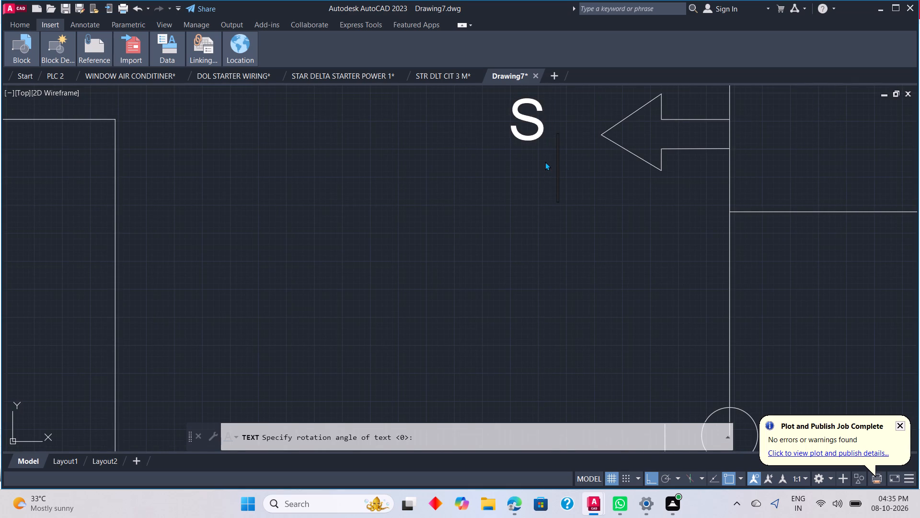
{"action": "left_click", "coordinate": [545, 161]}
{"action": "key", "text": "0"}
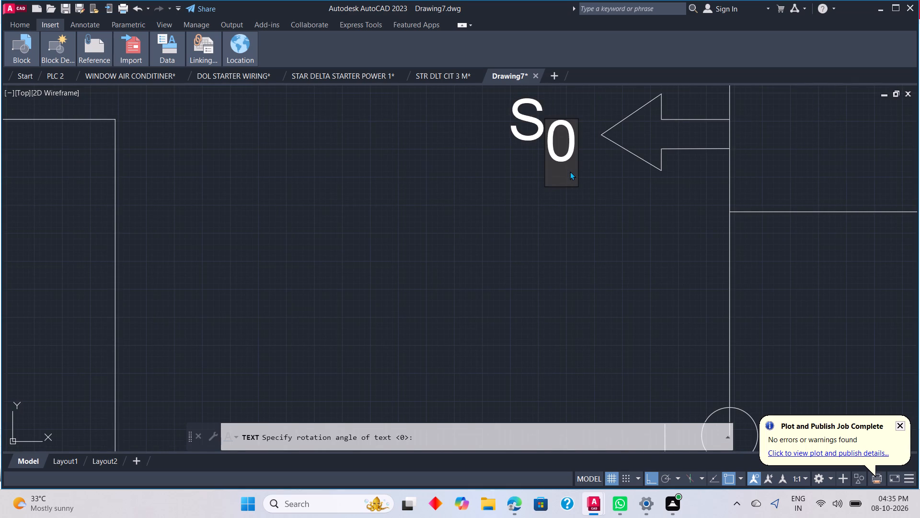
Place a text S beside the tip of the second arrow on the control circuit's first vertical line.
{"action": "scroll", "coordinate": [569, 174], "scroll_direction": "down", "scroll_amount": 3}
{"action": "scroll", "coordinate": [555, 312], "scroll_direction": "up", "scroll_amount": 3}
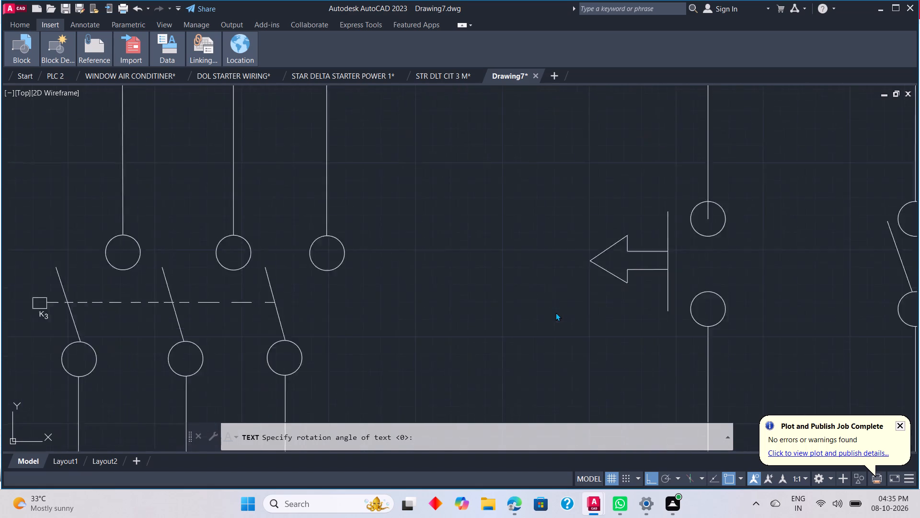
{"action": "left_click", "coordinate": [553, 223]}
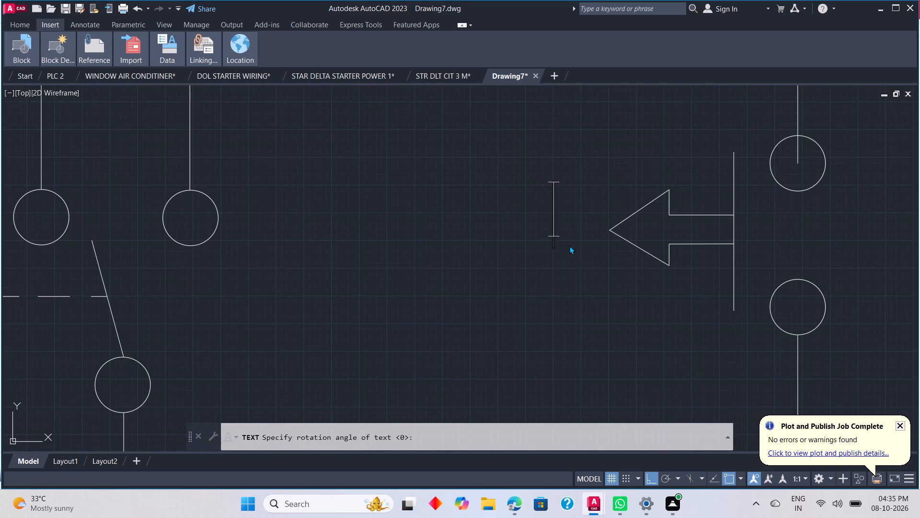
{"action": "key", "text": "s"}
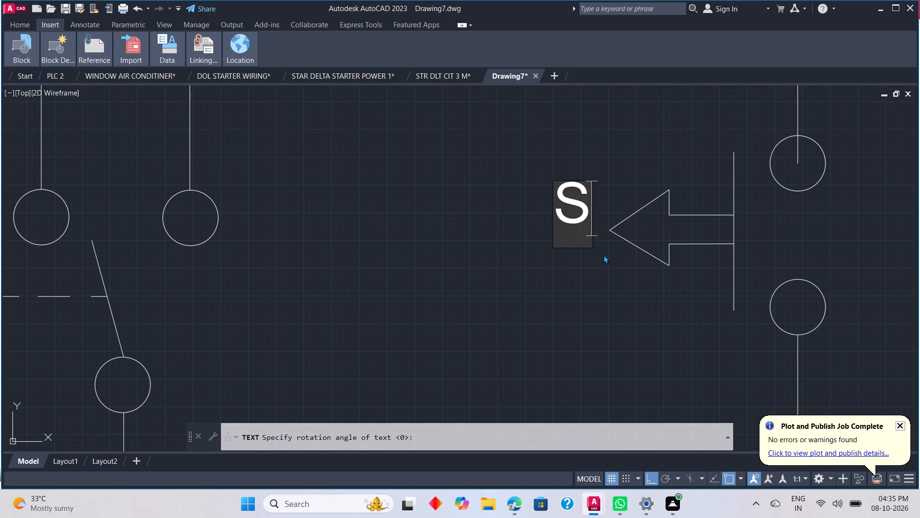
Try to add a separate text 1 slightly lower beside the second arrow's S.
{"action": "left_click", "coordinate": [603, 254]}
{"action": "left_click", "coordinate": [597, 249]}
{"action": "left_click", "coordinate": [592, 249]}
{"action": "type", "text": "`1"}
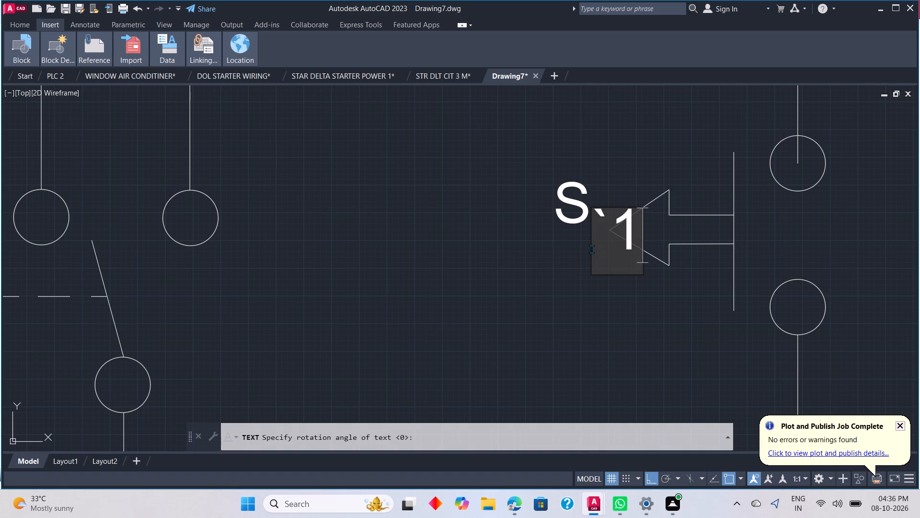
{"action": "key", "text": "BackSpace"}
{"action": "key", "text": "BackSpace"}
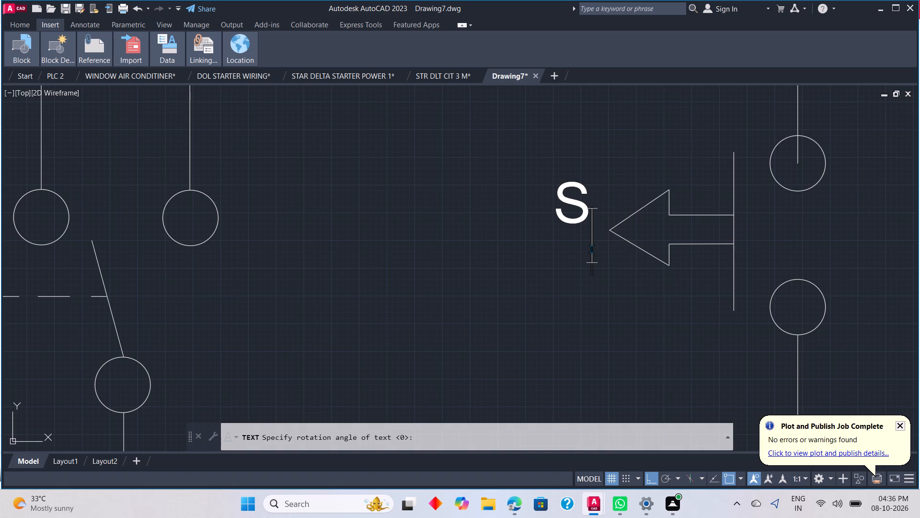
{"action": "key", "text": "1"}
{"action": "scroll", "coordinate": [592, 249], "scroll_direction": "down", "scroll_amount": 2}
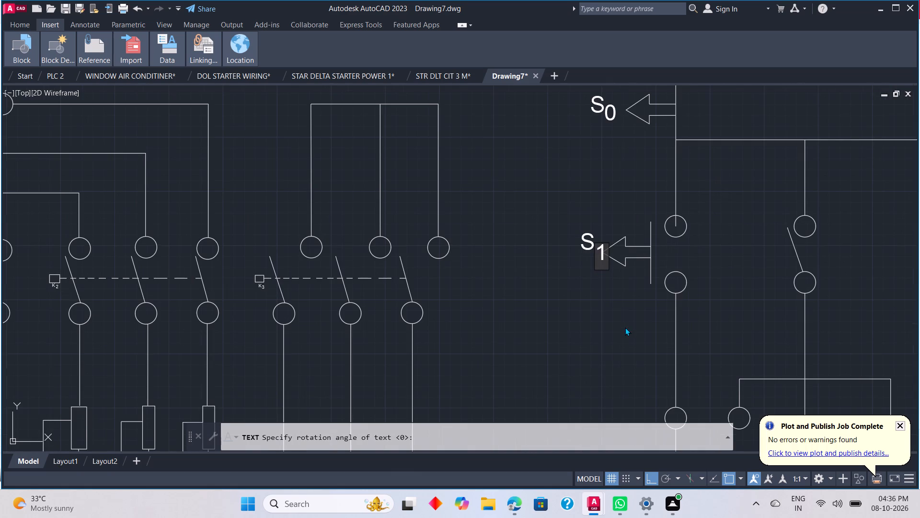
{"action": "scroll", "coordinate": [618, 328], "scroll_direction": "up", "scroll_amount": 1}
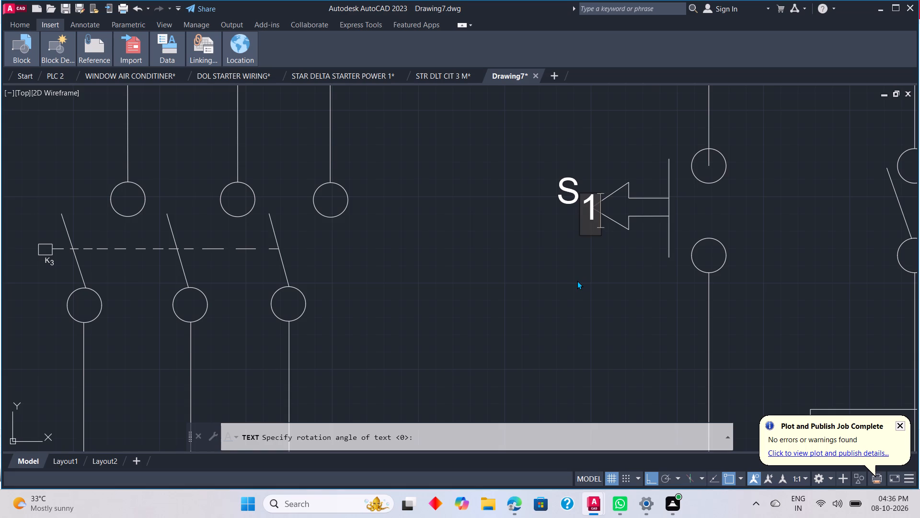
Replace the 1 beside the second arrow with one placed closer to the S and slightly lower, so the label reads S1.
{"action": "key", "text": "BackSpace"}
{"action": "key", "text": "BackSpace"}
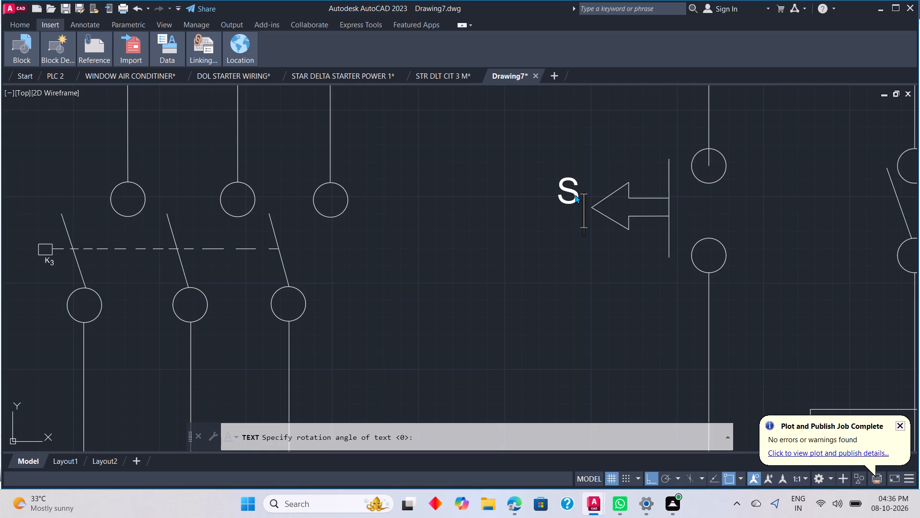
{"action": "left_click", "coordinate": [575, 195]}
{"action": "key", "text": "BackSpace"}
{"action": "key", "text": "BackSpace"}
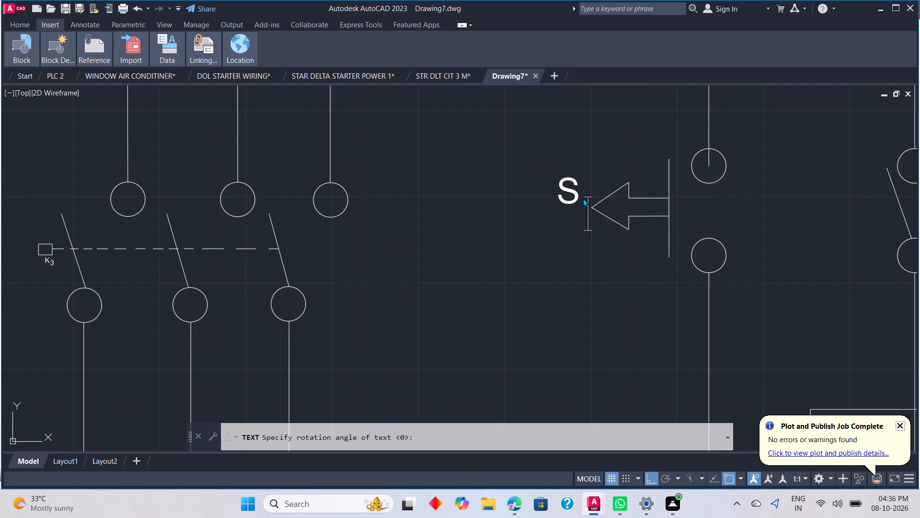
{"action": "left_click", "coordinate": [575, 202]}
{"action": "key", "text": "1"}
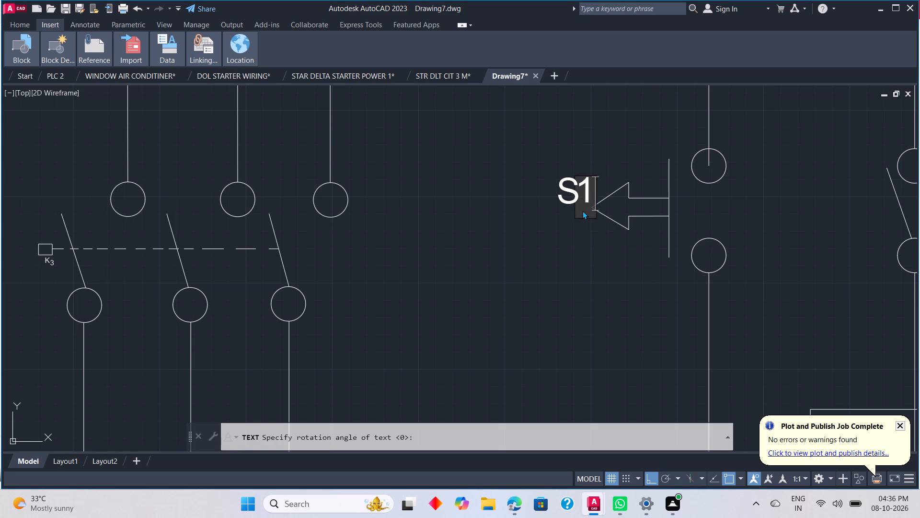
{"action": "key", "text": "BackSpace"}
{"action": "left_click", "coordinate": [579, 224]}
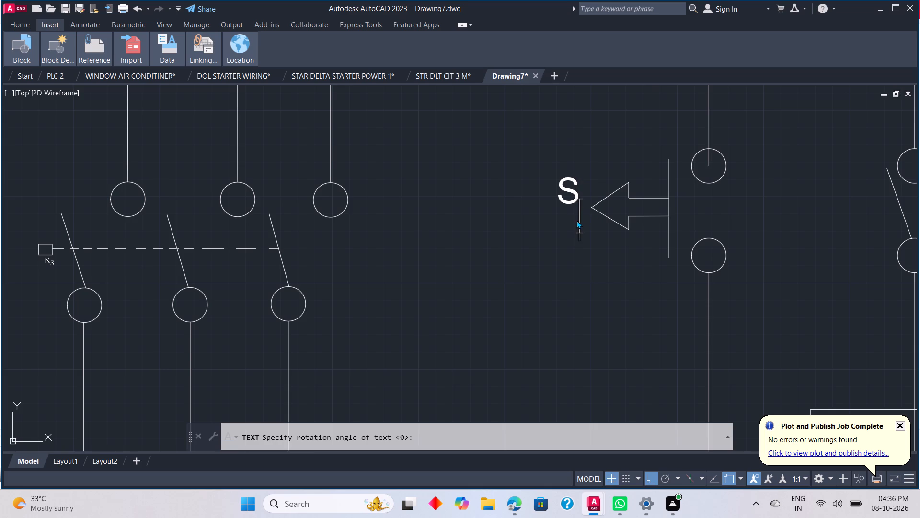
{"action": "key", "text": "1"}
Label the middle pair of circles on the control circuit's first vertical line K1, using a text K and a separate 1 slightly lower.
{"action": "scroll", "coordinate": [651, 271], "scroll_direction": "down", "scroll_amount": 3}
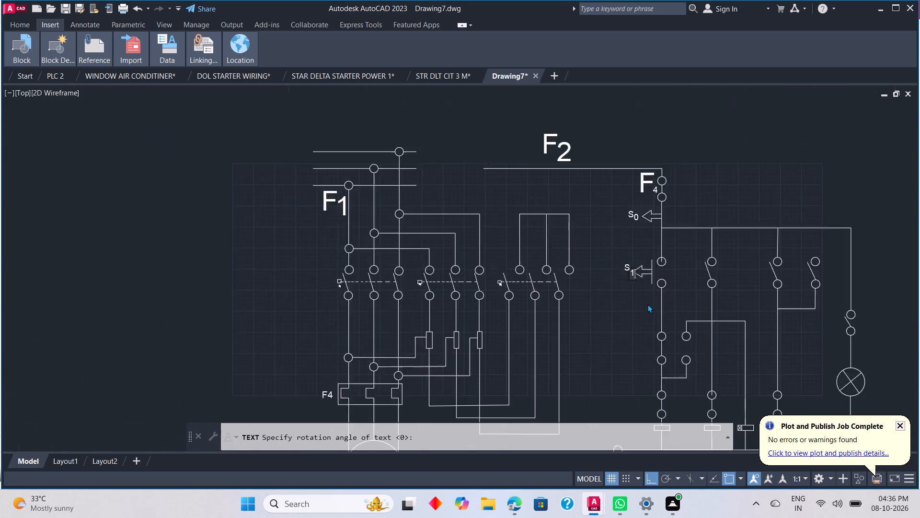
{"action": "scroll", "coordinate": [647, 304], "scroll_direction": "down", "scroll_amount": 1}
{"action": "scroll", "coordinate": [679, 344], "scroll_direction": "up", "scroll_amount": 3}
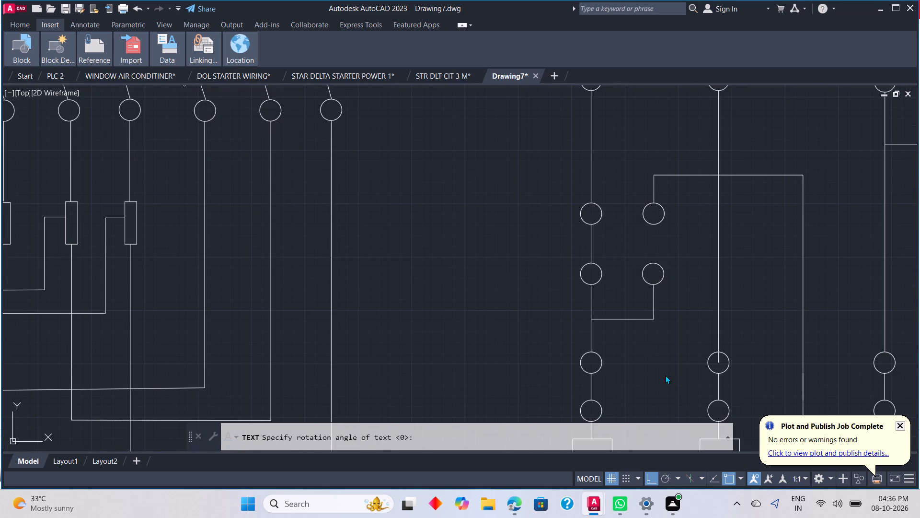
{"action": "left_click", "coordinate": [548, 241]}
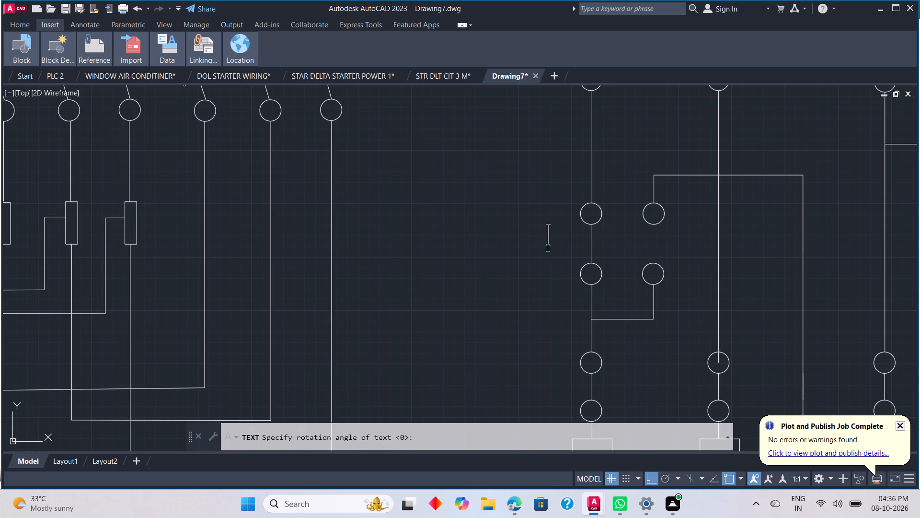
{"action": "key", "text": "k"}
{"action": "left_click", "coordinate": [564, 258]}
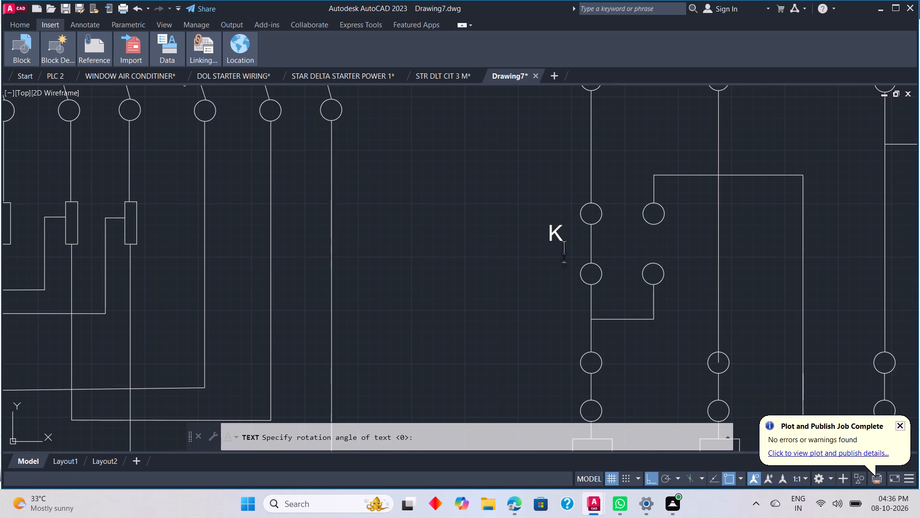
{"action": "left_click", "coordinate": [570, 253]}
{"action": "key", "text": "1"}
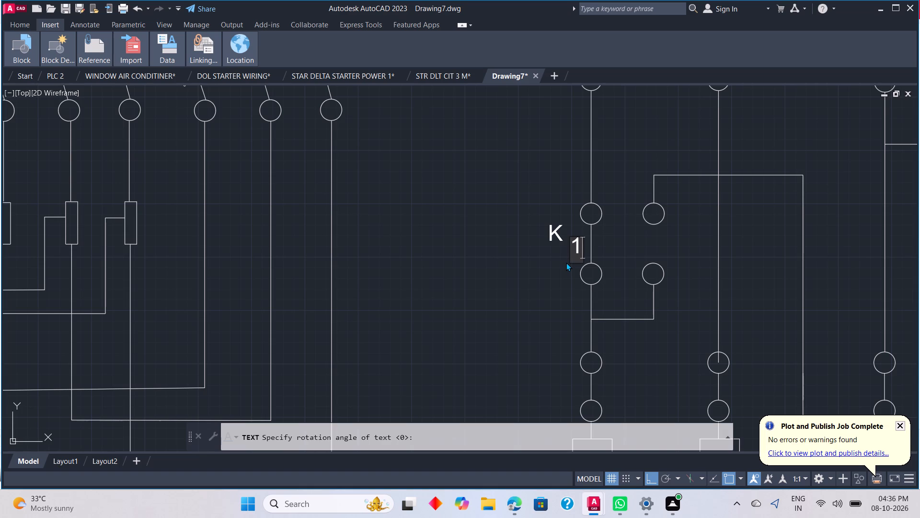
Place a text di beside the lower pair of circles on the control circuit's first vertical line.
{"action": "scroll", "coordinate": [587, 377], "scroll_direction": "down", "scroll_amount": 2}
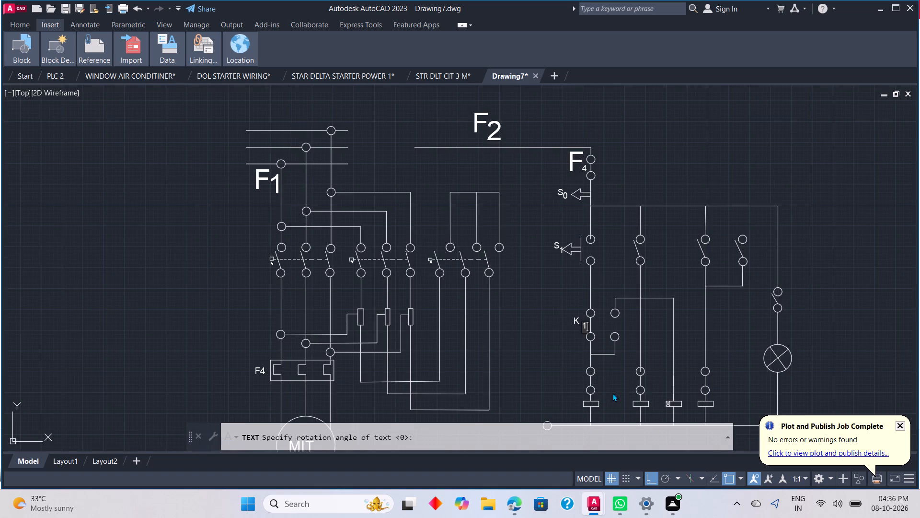
{"action": "scroll", "coordinate": [594, 383], "scroll_direction": "up", "scroll_amount": 4}
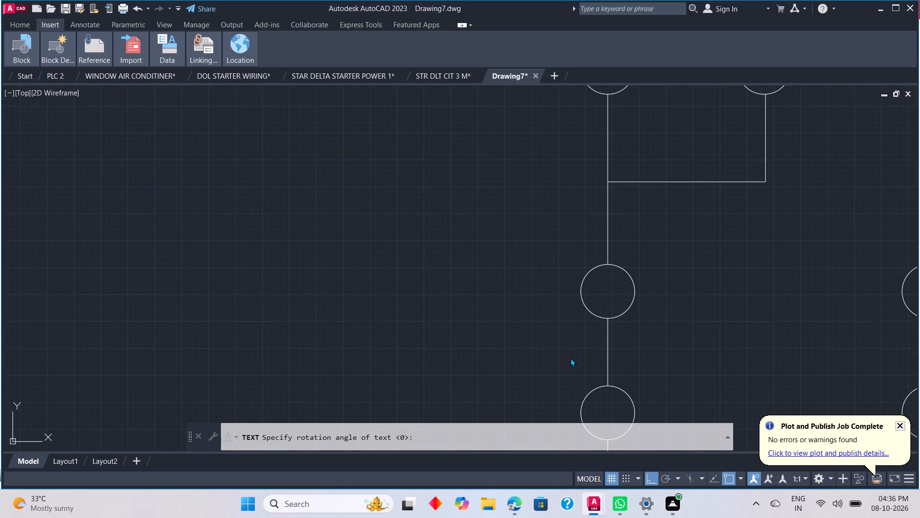
{"action": "scroll", "coordinate": [559, 322], "scroll_direction": "up", "scroll_amount": 1}
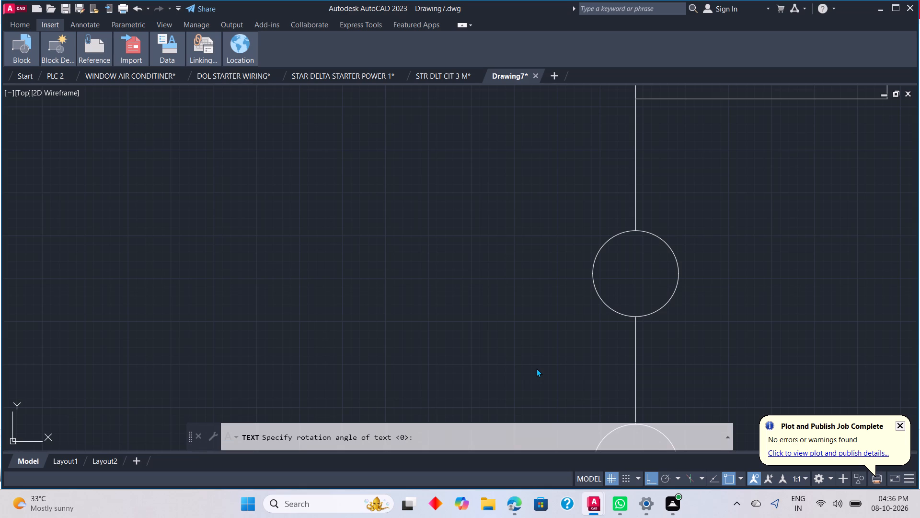
{"action": "middle_click_drag", "start_coordinate": [535, 376], "coordinate": [534, 376]}
{"action": "middle_click_drag", "start_coordinate": [534, 376], "coordinate": [586, 25]}
{"action": "middle_click_drag", "start_coordinate": [586, 26], "coordinate": [586, 74]}
{"action": "scroll", "coordinate": [577, 234], "scroll_direction": "down", "scroll_amount": 1}
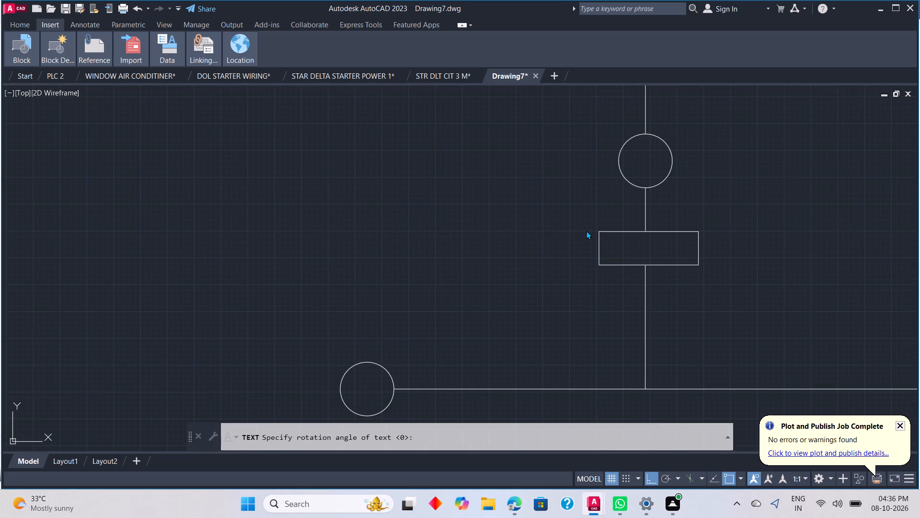
{"action": "scroll", "coordinate": [591, 200], "scroll_direction": "down", "scroll_amount": 3}
{"action": "scroll", "coordinate": [584, 165], "scroll_direction": "up", "scroll_amount": 2}
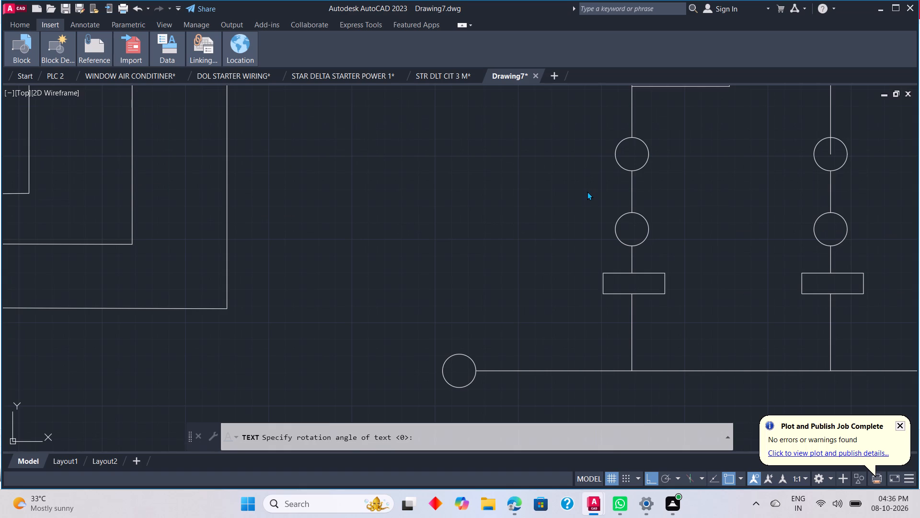
{"action": "left_click", "coordinate": [572, 206]}
{"action": "key", "text": "d"}
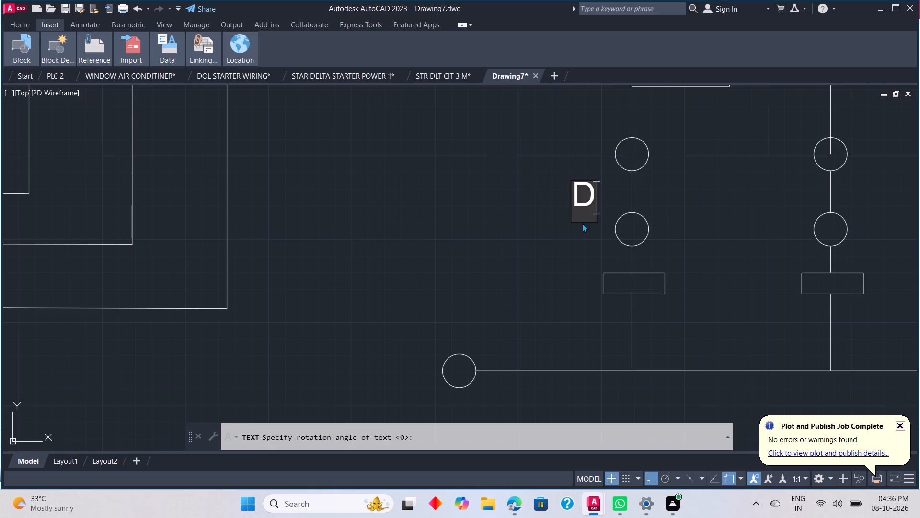
{"action": "key", "text": "BackSpace"}
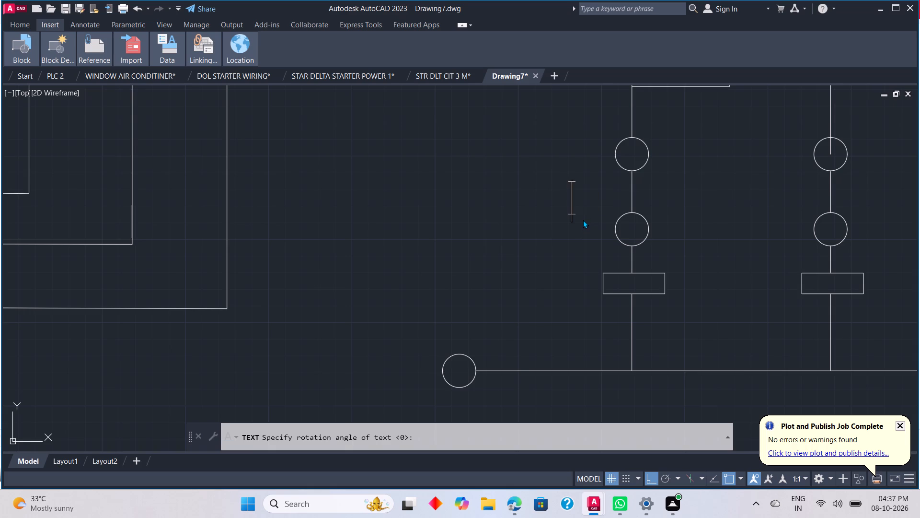
{"action": "key", "text": "d"}
{"action": "key", "text": "i"}
{"action": "key", "text": "t"}
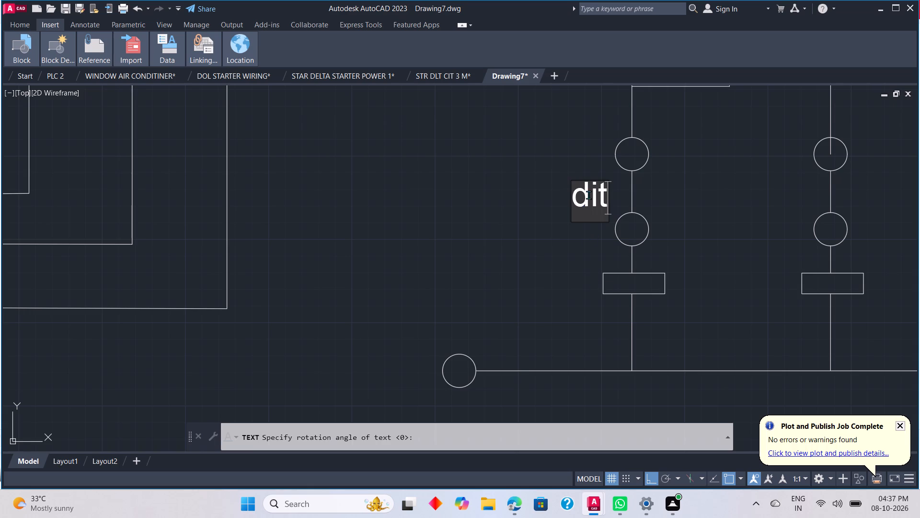
{"action": "key", "text": "BackSpace"}
{"action": "key", "text": "space"}
{"action": "key", "text": "t"}
{"action": "key", "text": "BackSpace"}
Add a separate text t slightly lower after the di, so the label reads dit.
{"action": "left_click", "coordinate": [586, 233]}
{"action": "left_click", "coordinate": [603, 206]}
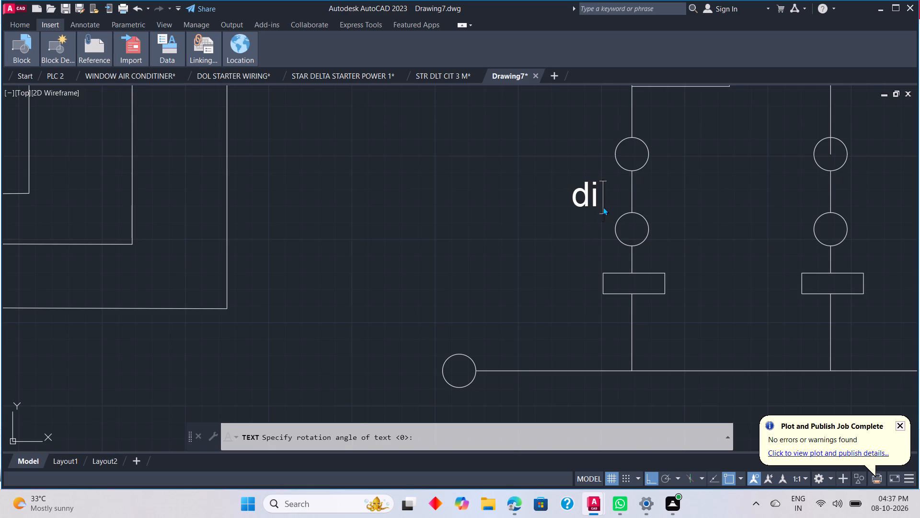
{"action": "left_click", "coordinate": [599, 231]}
{"action": "left_click", "coordinate": [602, 214]}
{"action": "key", "text": "t"}
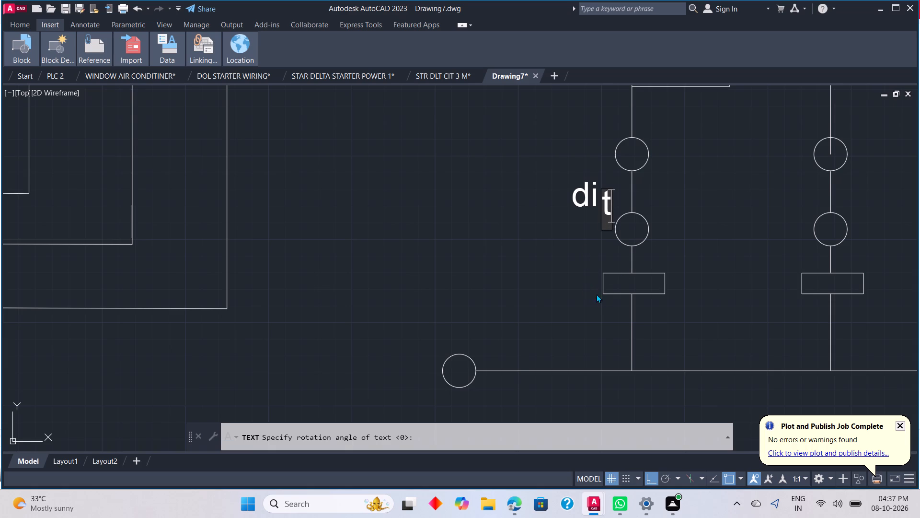
Label the coil rectangle on the first vertical line k3, using a text k and a separate, slightly lower 3 just below the rectangle.
{"action": "left_click", "coordinate": [604, 319]}
{"action": "left_click", "coordinate": [591, 325]}
{"action": "type", "text": "k"}
{"action": "key", "text": "space"}
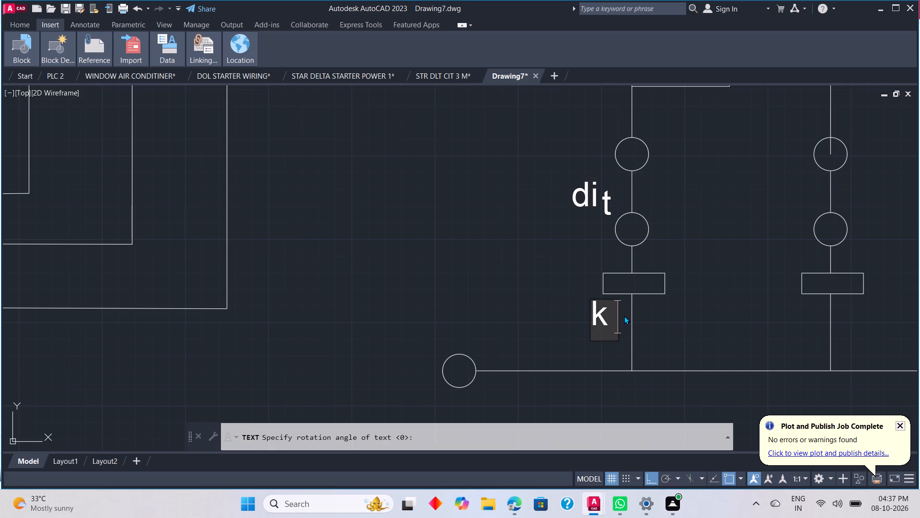
{"action": "key", "text": "BackSpace"}
{"action": "left_click", "coordinate": [616, 330]}
{"action": "left_click", "coordinate": [610, 337]}
{"action": "key", "text": "3"}
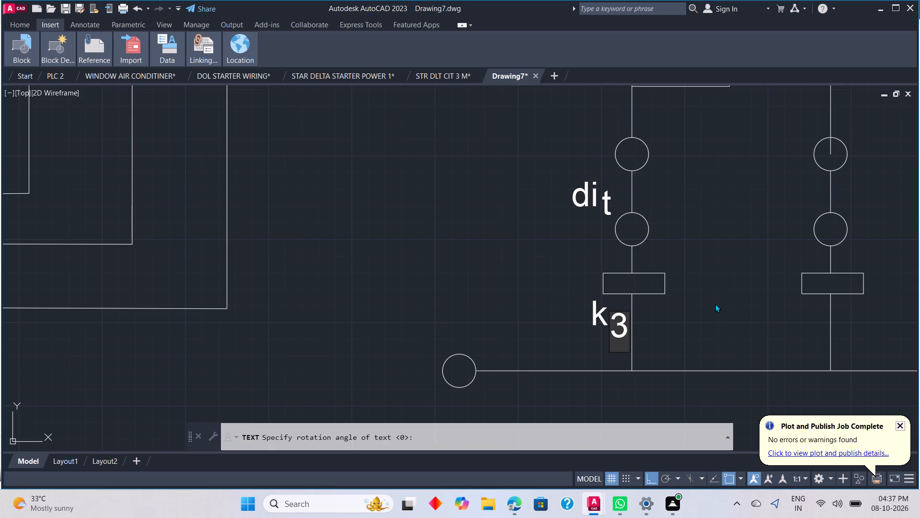
Place a text k just below the coil rectangle on the control circuit's second vertical line.
{"action": "scroll", "coordinate": [713, 298], "scroll_direction": "down", "scroll_amount": 2}
{"action": "scroll", "coordinate": [767, 310], "scroll_direction": "up", "scroll_amount": 3}
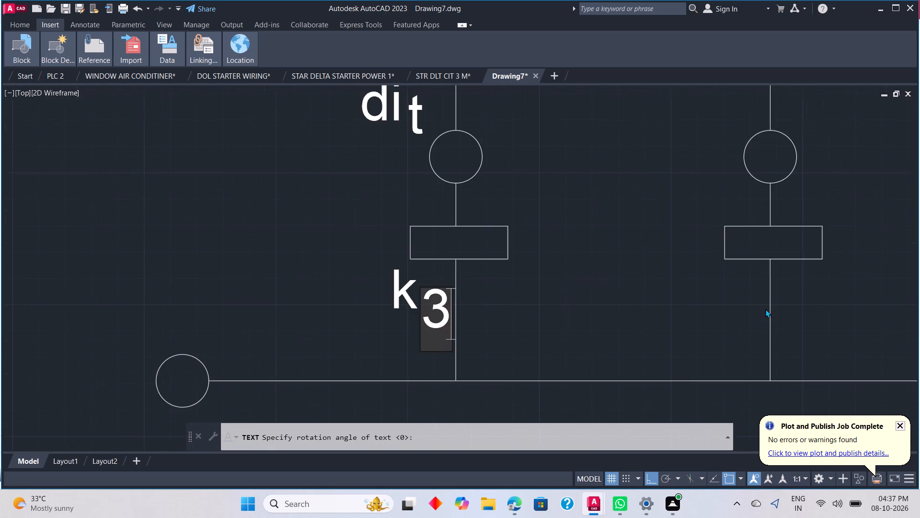
{"action": "scroll", "coordinate": [736, 299], "scroll_direction": "up", "scroll_amount": 1}
{"action": "left_click", "coordinate": [706, 305]}
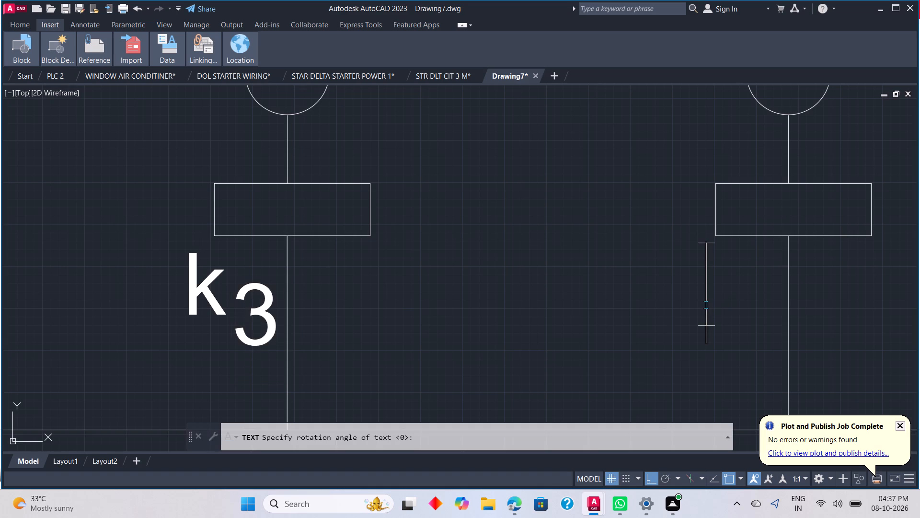
{"action": "key", "text": "k"}
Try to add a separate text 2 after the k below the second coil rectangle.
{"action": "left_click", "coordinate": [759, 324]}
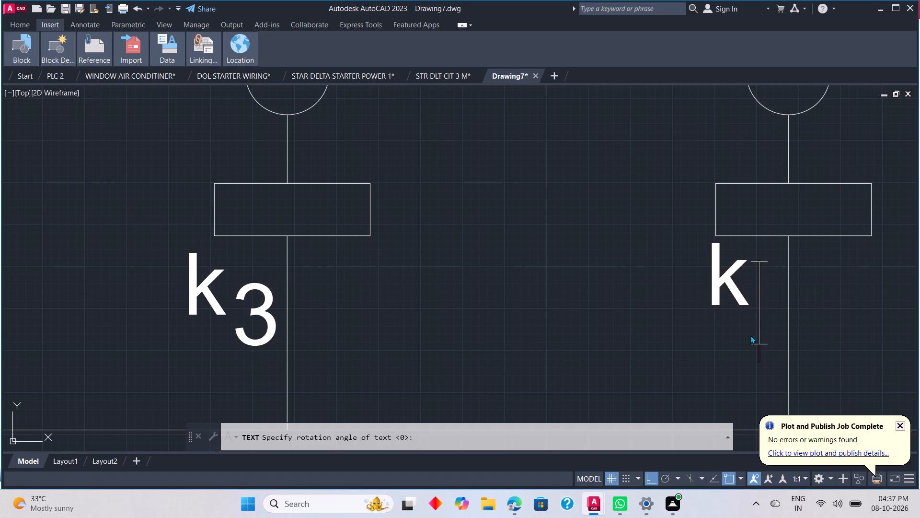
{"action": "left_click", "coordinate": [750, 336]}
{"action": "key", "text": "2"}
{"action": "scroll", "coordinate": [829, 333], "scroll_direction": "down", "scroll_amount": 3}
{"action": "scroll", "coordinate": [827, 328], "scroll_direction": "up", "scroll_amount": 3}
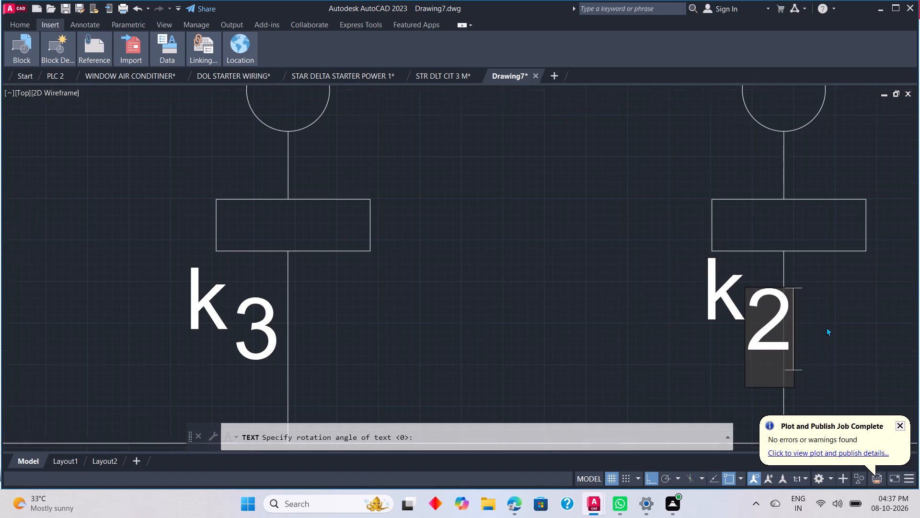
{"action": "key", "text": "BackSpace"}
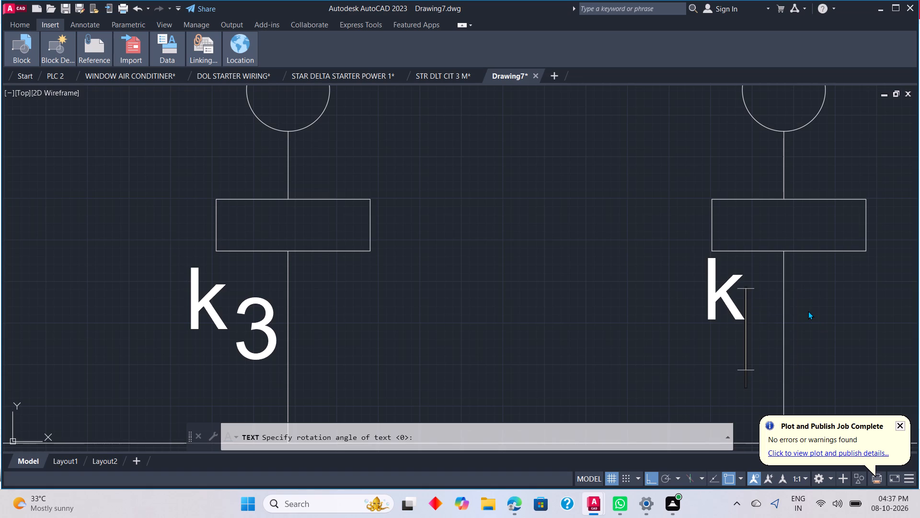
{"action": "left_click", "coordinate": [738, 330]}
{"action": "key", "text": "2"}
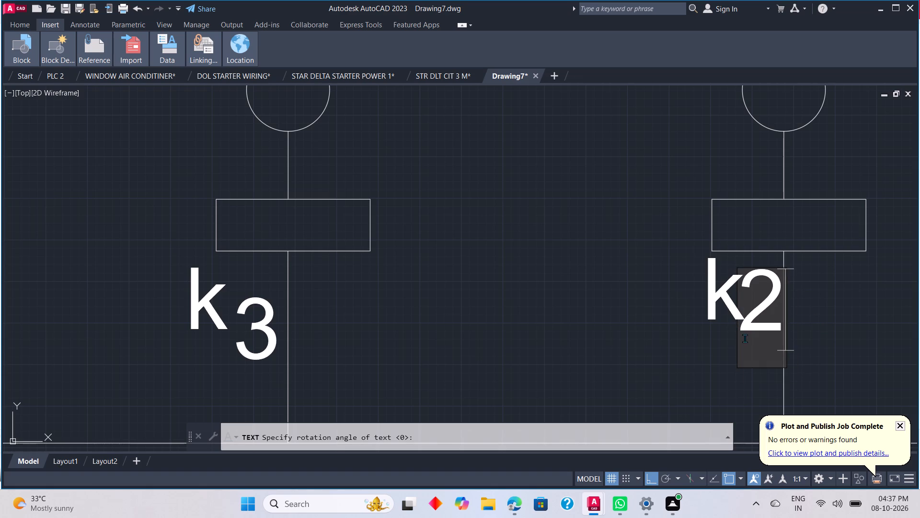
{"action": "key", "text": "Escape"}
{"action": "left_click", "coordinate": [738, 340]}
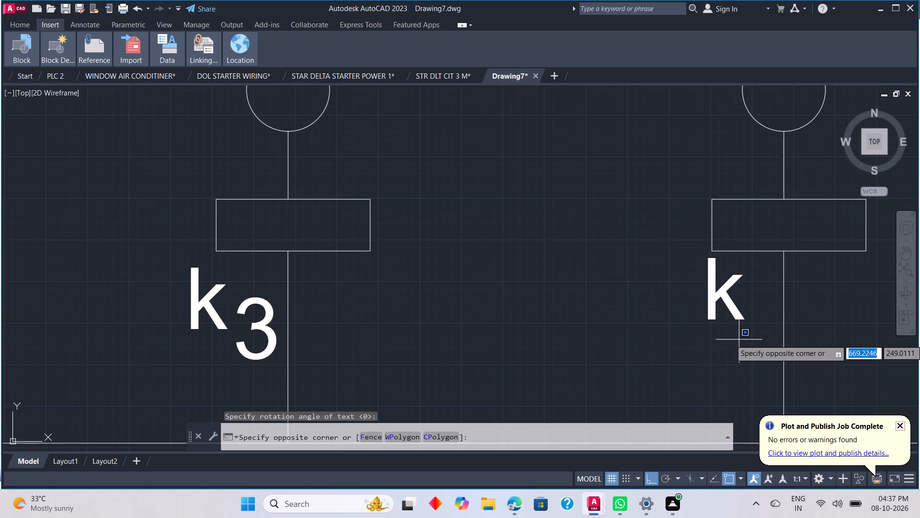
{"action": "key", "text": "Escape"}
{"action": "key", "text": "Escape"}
Move the k below the second coil rectangle horizontally to the left, farther from the vertical line.
{"action": "left_click", "coordinate": [741, 315]}
{"action": "scroll", "coordinate": [740, 313], "scroll_direction": "up", "scroll_amount": 1}
{"action": "left_click", "coordinate": [679, 323]}
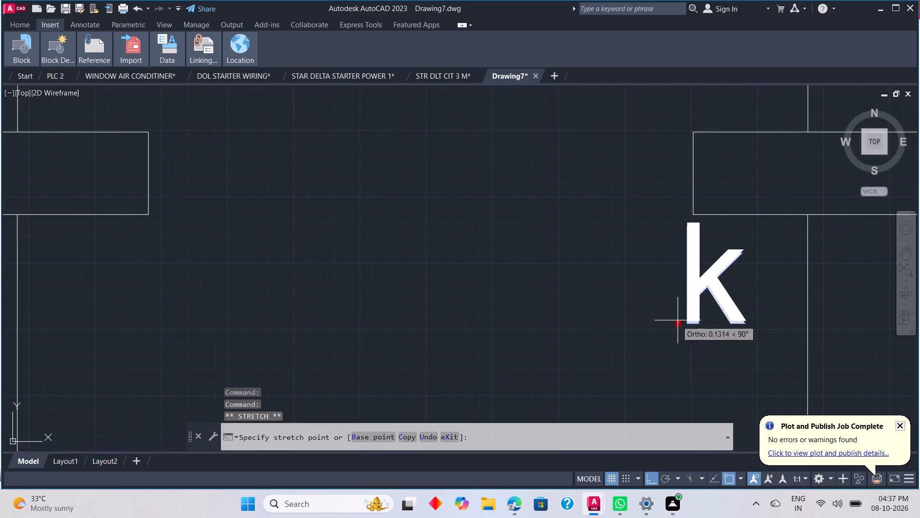
{"action": "left_click", "coordinate": [640, 320]}
{"action": "key", "text": "Escape"}
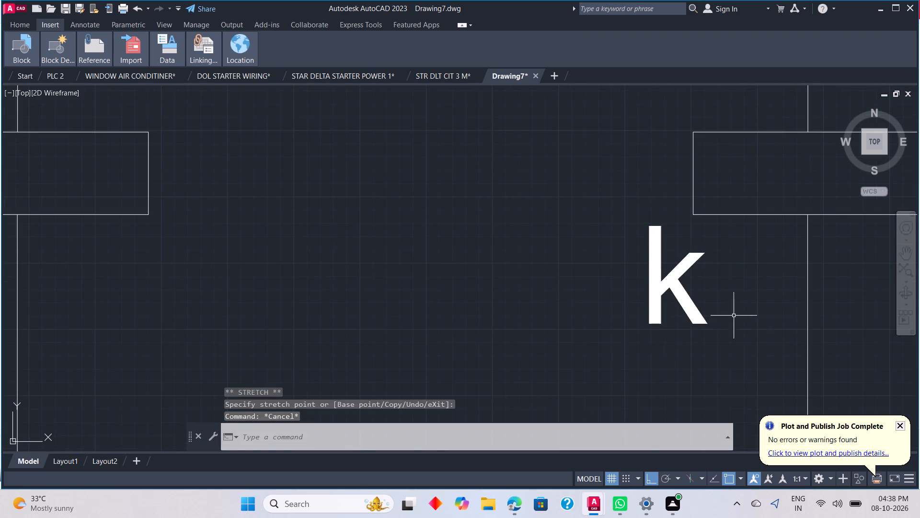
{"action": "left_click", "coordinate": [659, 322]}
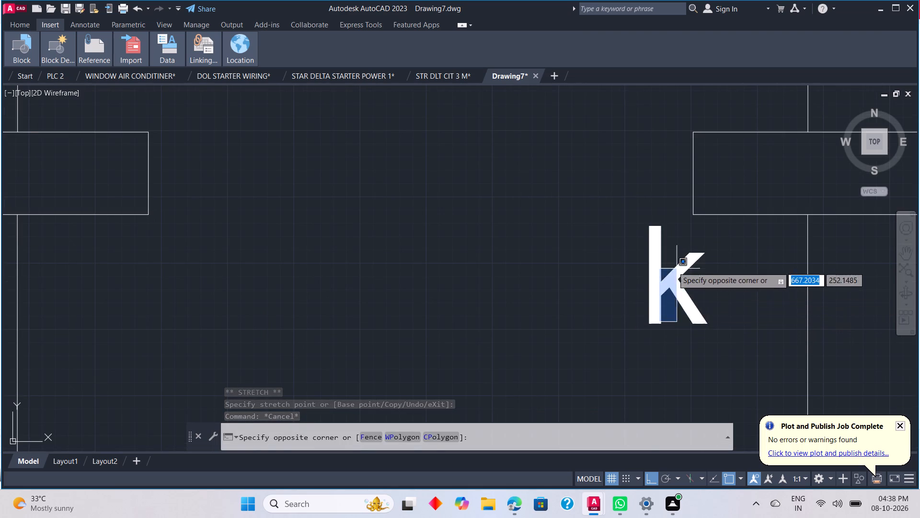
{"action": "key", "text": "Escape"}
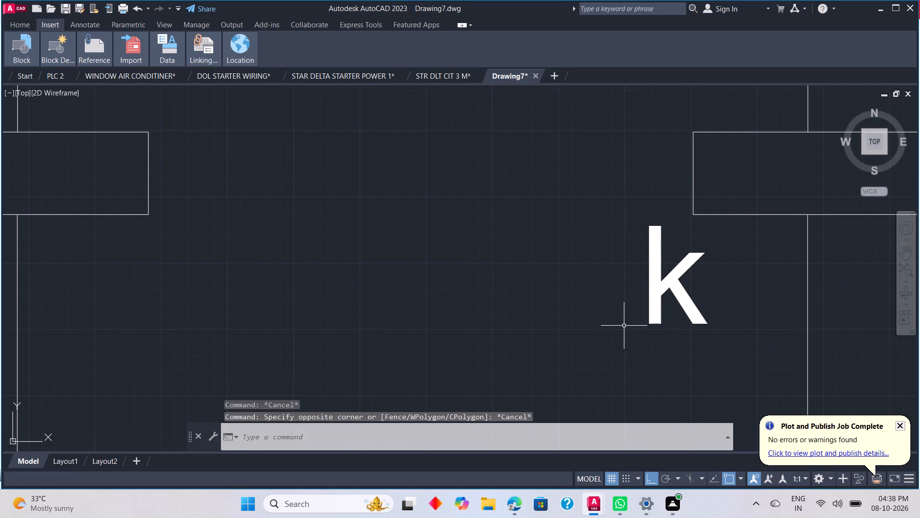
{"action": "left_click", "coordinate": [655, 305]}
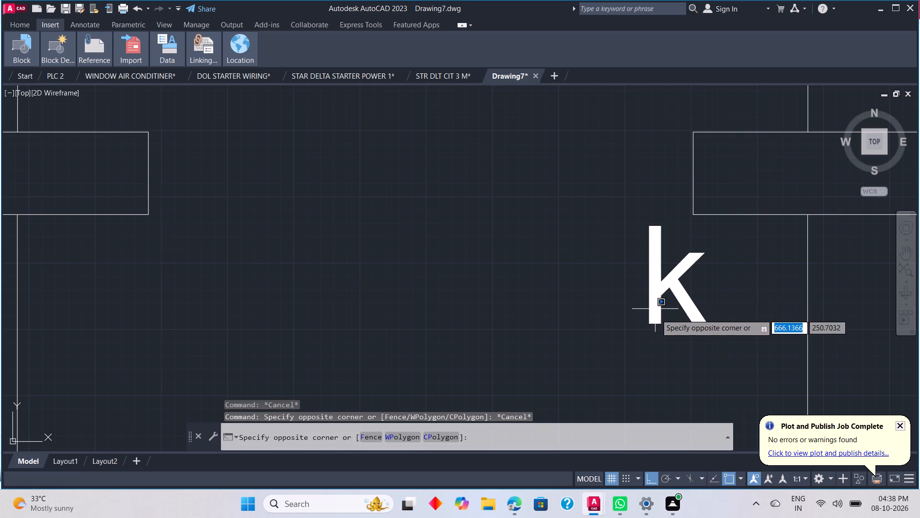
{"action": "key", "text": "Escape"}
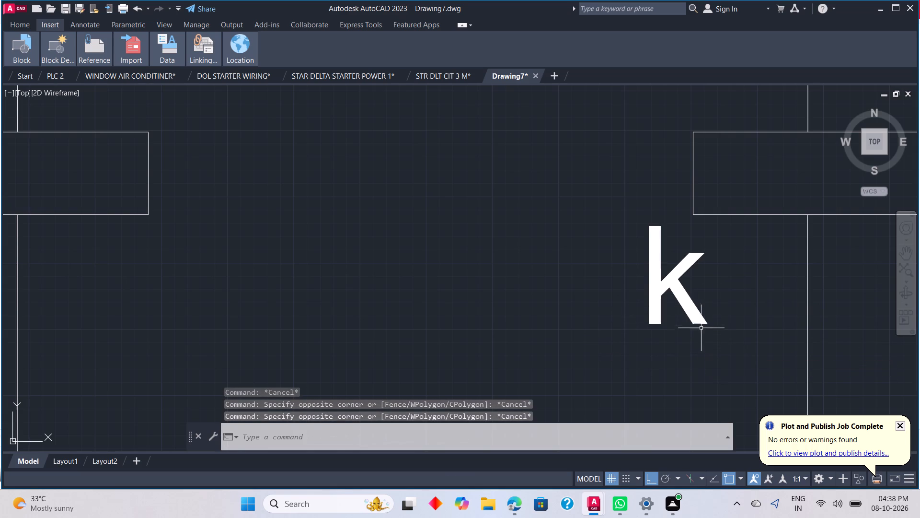
Copy the k below the second coil rectangle about 3.5 units diagonally down to its right, with Ortho off.
{"action": "key", "text": "Escape"}
{"action": "key", "text": "Escape"}
{"action": "key", "text": "Escape"}
{"action": "left_click", "coordinate": [661, 286]}
{"action": "key", "text": "Escape"}
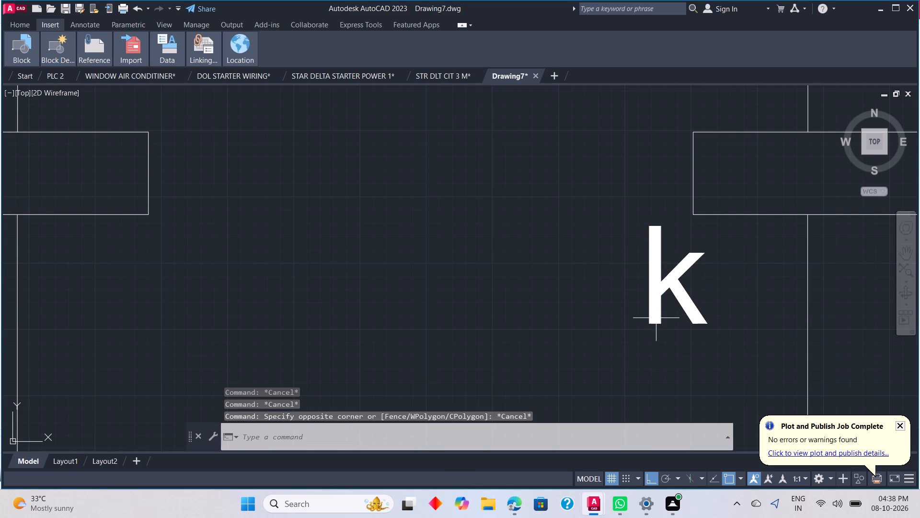
{"action": "left_click", "coordinate": [657, 320]}
{"action": "key", "text": "Escape"}
{"action": "left_click", "coordinate": [690, 302]}
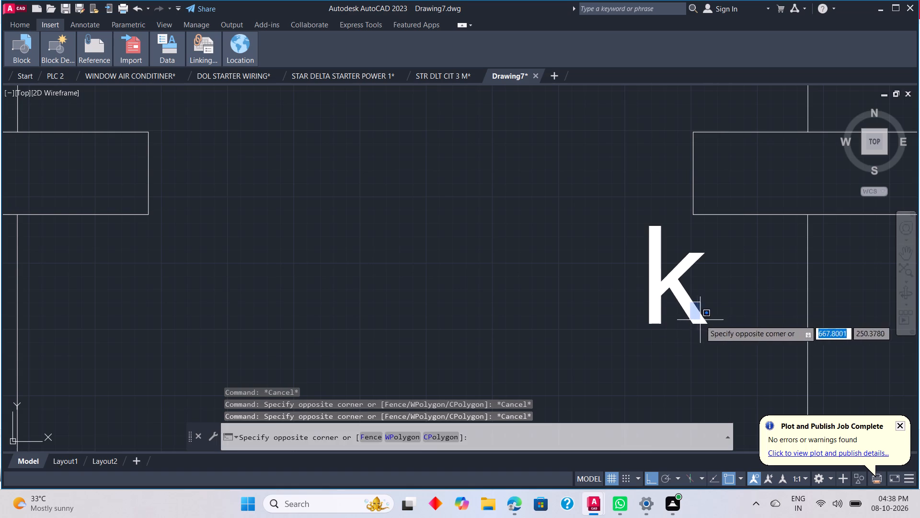
{"action": "key", "text": "Escape"}
{"action": "key", "text": "Escape"}
{"action": "key", "text": "Escape"}
{"action": "key", "text": "Escape"}
{"action": "key", "text": "Escape"}
{"action": "left_click", "coordinate": [693, 307]}
{"action": "left_click", "coordinate": [679, 317]}
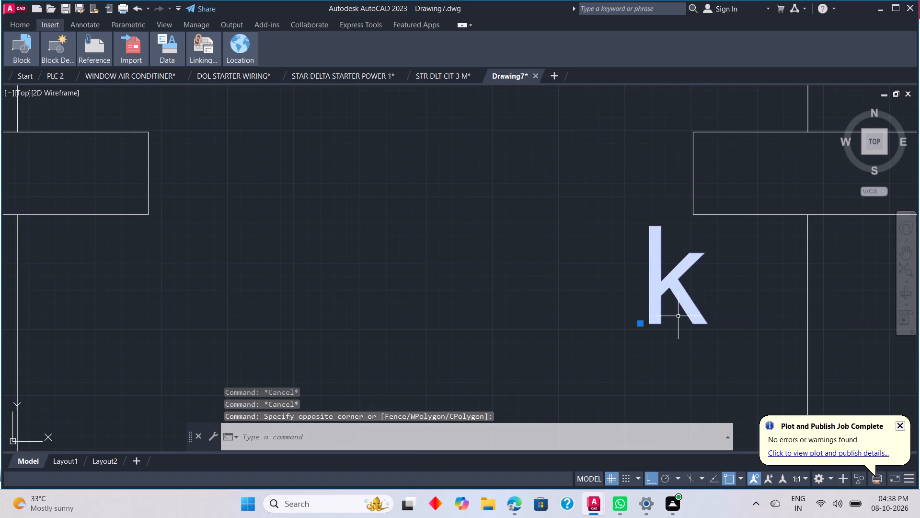
{"action": "right_click", "coordinate": [638, 323]}
{"action": "left_click", "coordinate": [660, 284]}
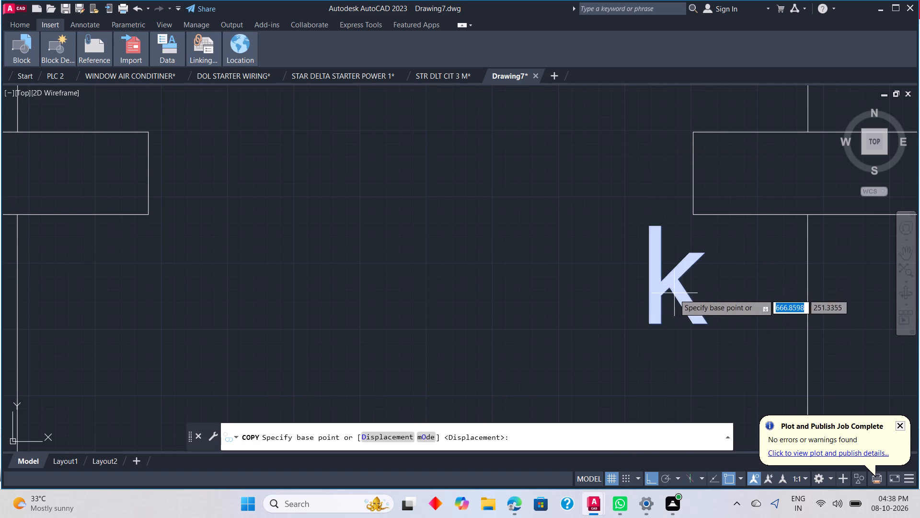
{"action": "left_click", "coordinate": [665, 290]}
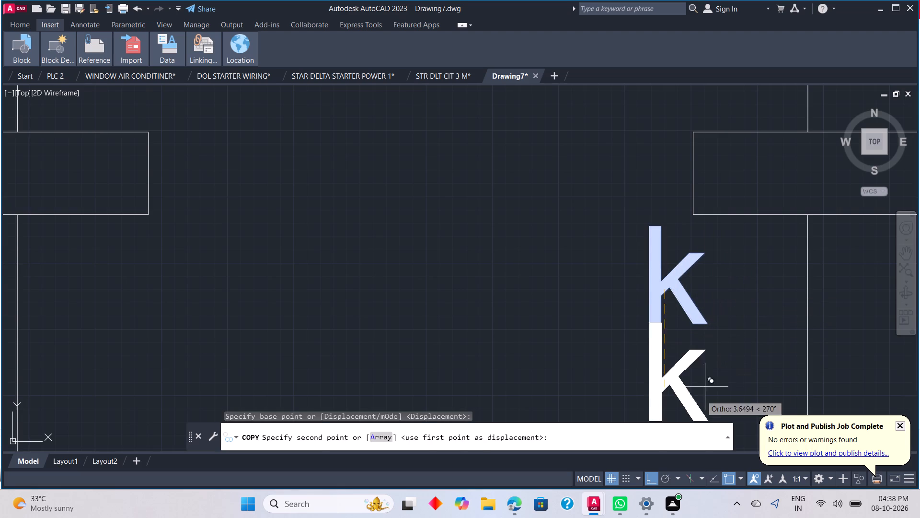
{"action": "left_click", "coordinate": [653, 475]}
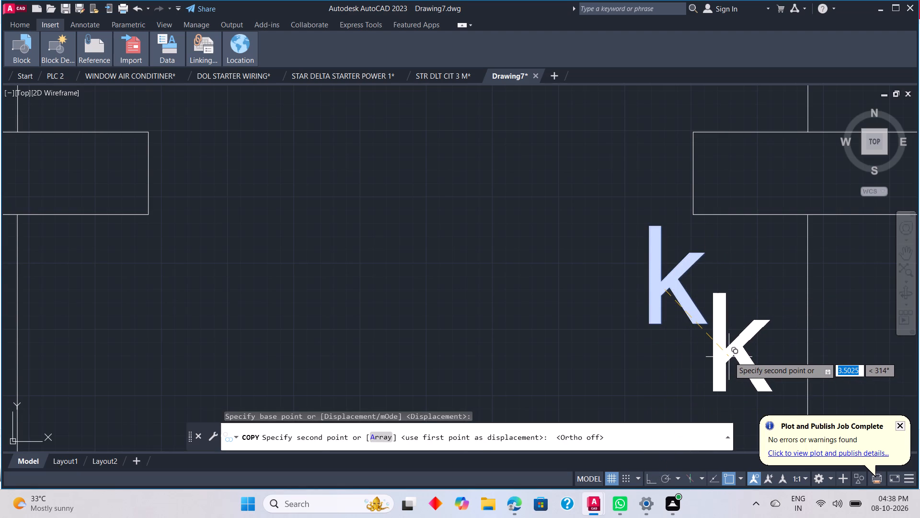
{"action": "left_click", "coordinate": [729, 357]}
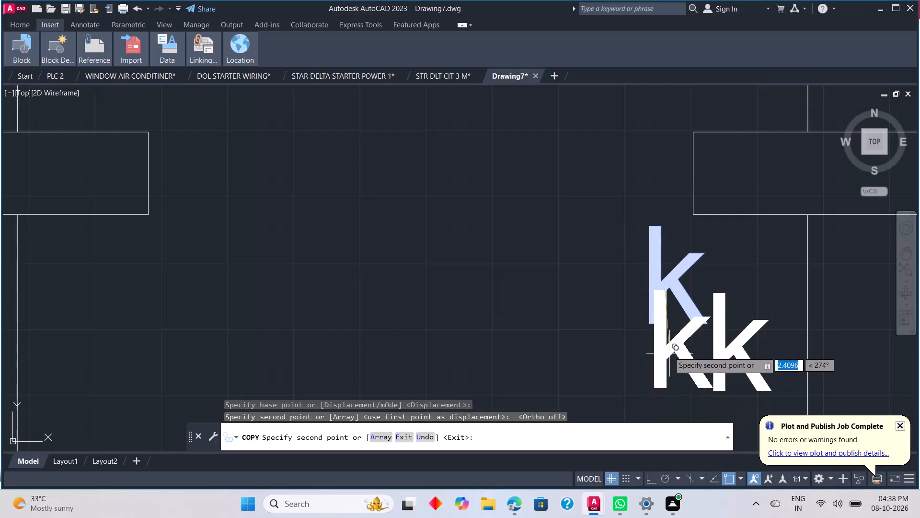
{"action": "key", "text": "Escape"}
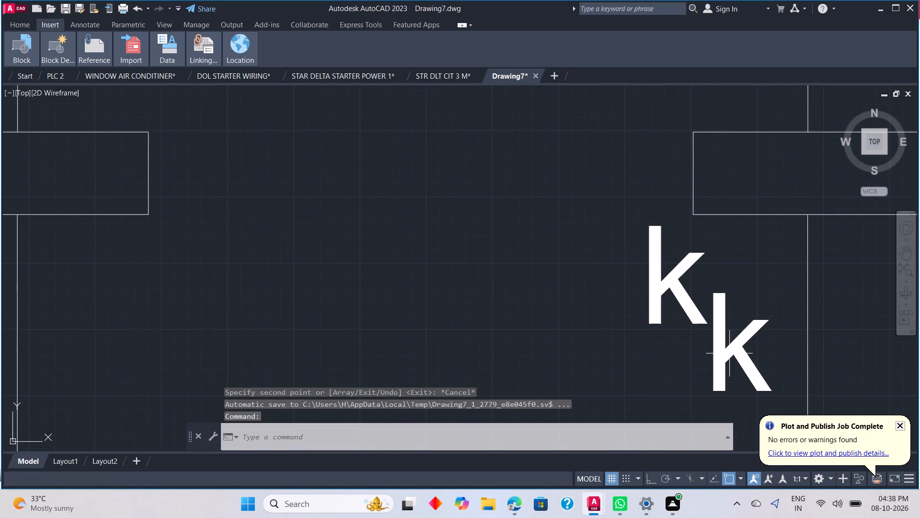
Change the copied k below the second coil rectangle to 2.
{"action": "double_click", "coordinate": [733, 351]}
{"action": "key", "text": "Escape"}
{"action": "double_click", "coordinate": [715, 355]}
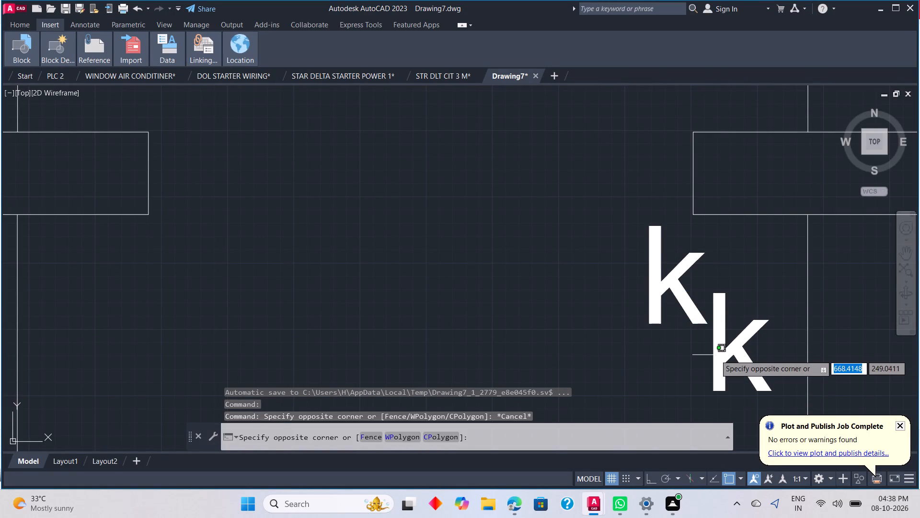
{"action": "key", "text": "Escape"}
{"action": "key", "text": "Escape"}
{"action": "key", "text": "Escape"}
{"action": "key", "text": "Escape"}
{"action": "triple_click", "coordinate": [733, 353]}
{"action": "triple_click", "coordinate": [726, 349]}
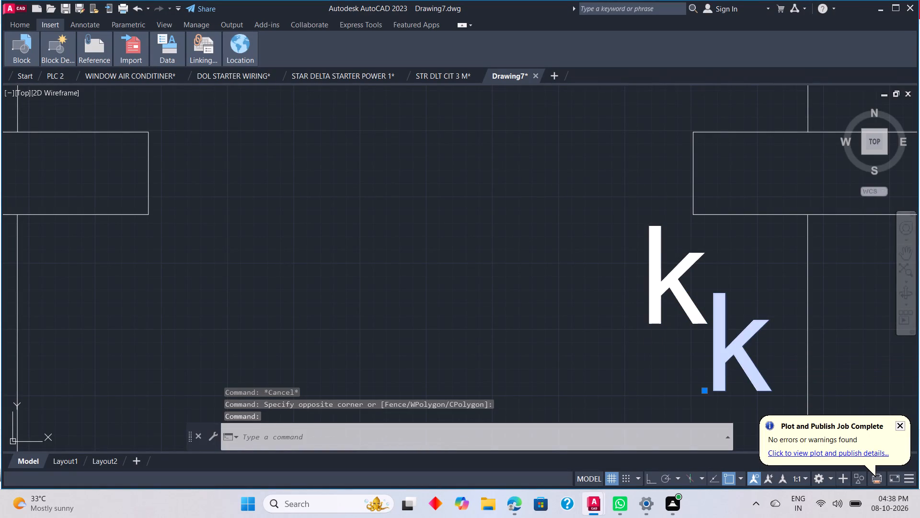
{"action": "left_click", "coordinate": [725, 349]}
{"action": "key", "text": "BackSpace"}
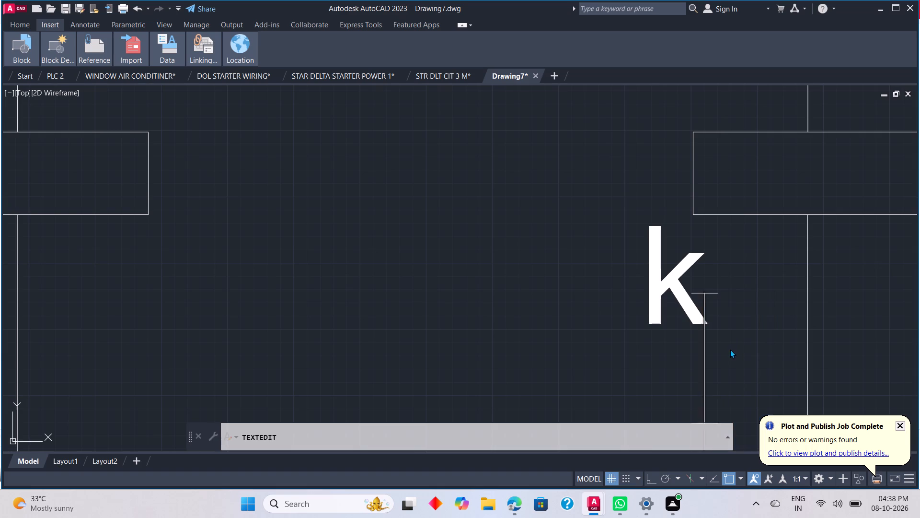
{"action": "key", "text": "2"}
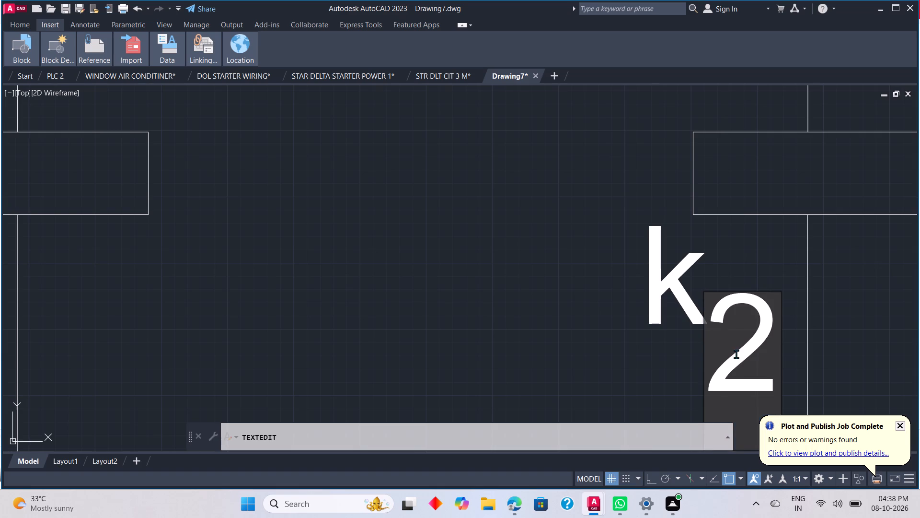
{"action": "scroll", "coordinate": [734, 358], "scroll_direction": "down", "scroll_amount": 3}
{"action": "scroll", "coordinate": [820, 351], "scroll_direction": "up", "scroll_amount": 1}
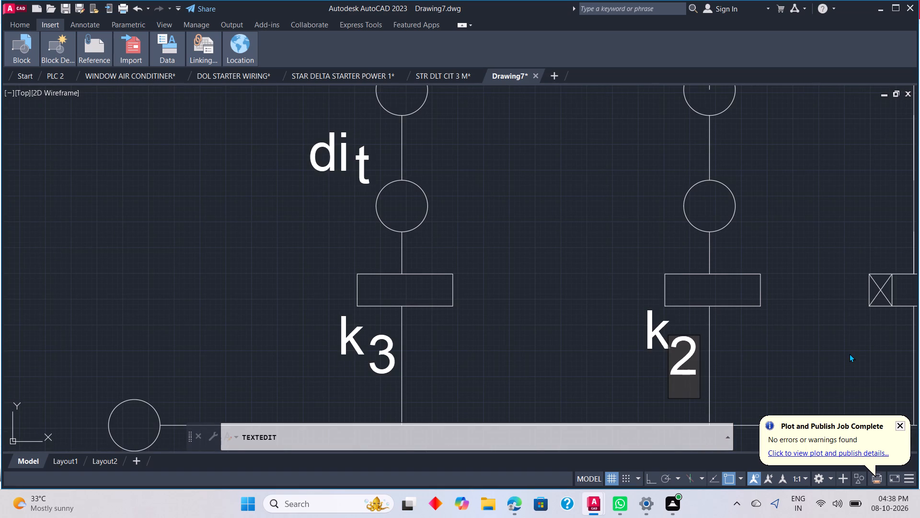
{"action": "left_click", "coordinate": [862, 358]}
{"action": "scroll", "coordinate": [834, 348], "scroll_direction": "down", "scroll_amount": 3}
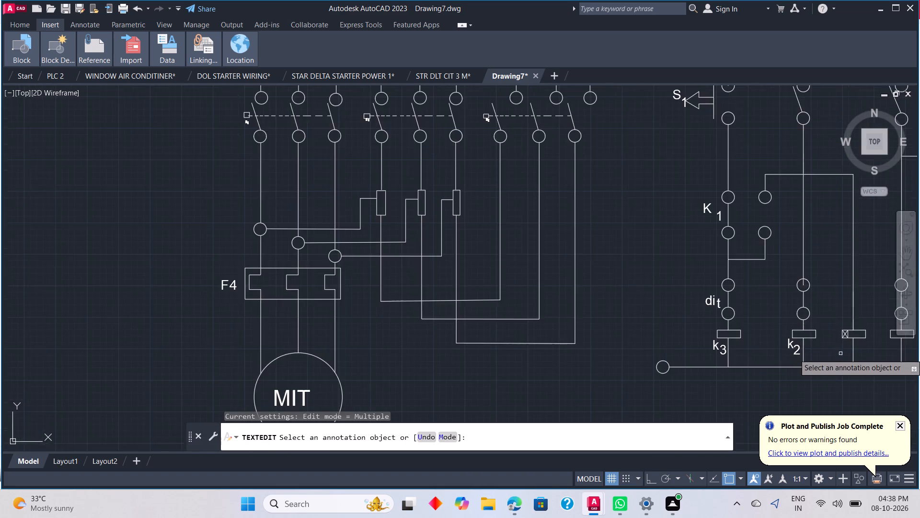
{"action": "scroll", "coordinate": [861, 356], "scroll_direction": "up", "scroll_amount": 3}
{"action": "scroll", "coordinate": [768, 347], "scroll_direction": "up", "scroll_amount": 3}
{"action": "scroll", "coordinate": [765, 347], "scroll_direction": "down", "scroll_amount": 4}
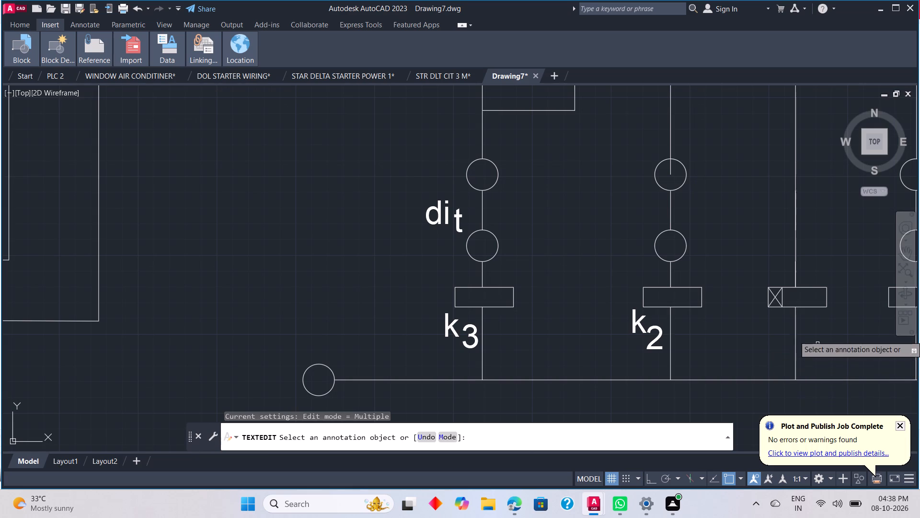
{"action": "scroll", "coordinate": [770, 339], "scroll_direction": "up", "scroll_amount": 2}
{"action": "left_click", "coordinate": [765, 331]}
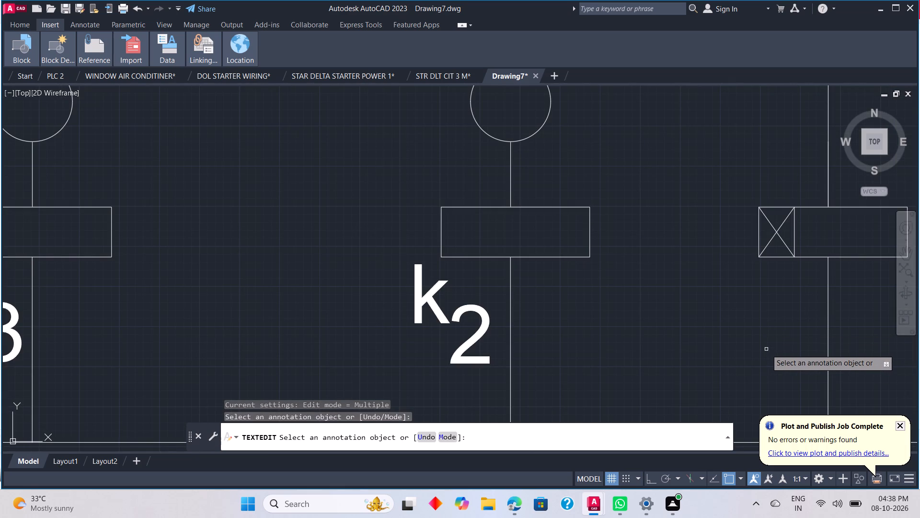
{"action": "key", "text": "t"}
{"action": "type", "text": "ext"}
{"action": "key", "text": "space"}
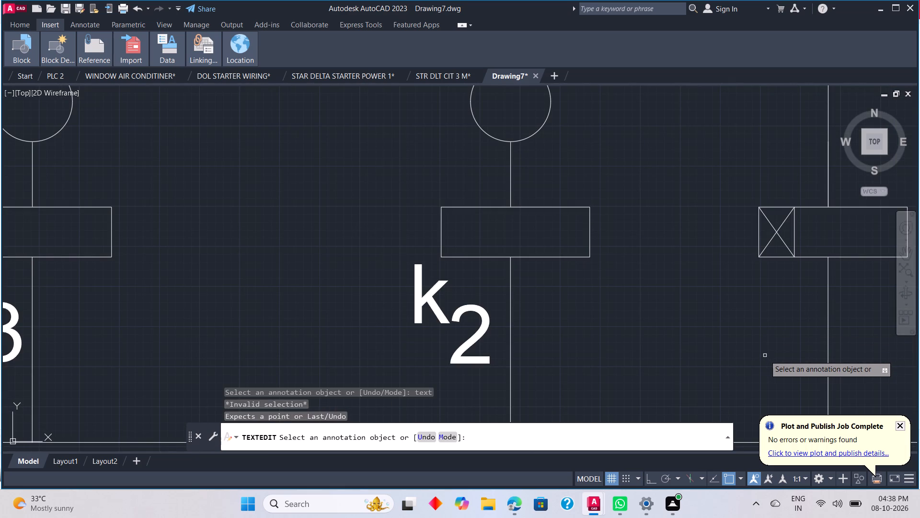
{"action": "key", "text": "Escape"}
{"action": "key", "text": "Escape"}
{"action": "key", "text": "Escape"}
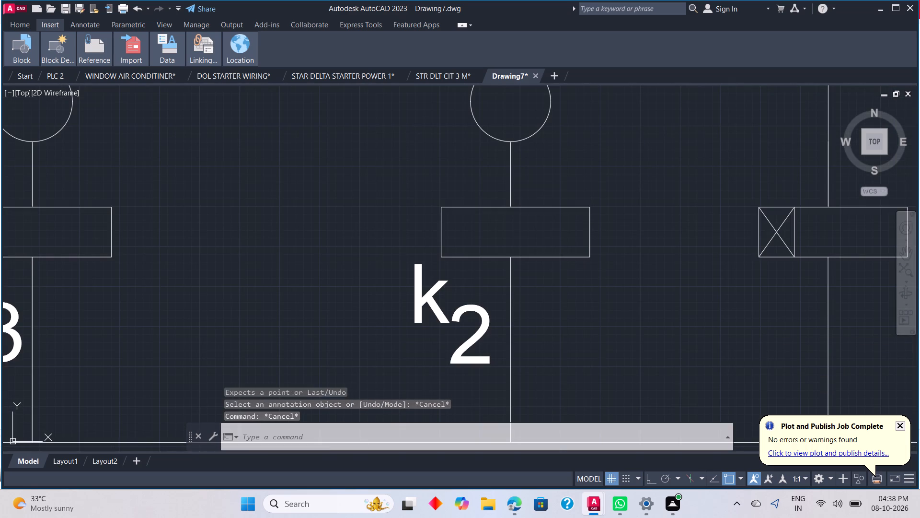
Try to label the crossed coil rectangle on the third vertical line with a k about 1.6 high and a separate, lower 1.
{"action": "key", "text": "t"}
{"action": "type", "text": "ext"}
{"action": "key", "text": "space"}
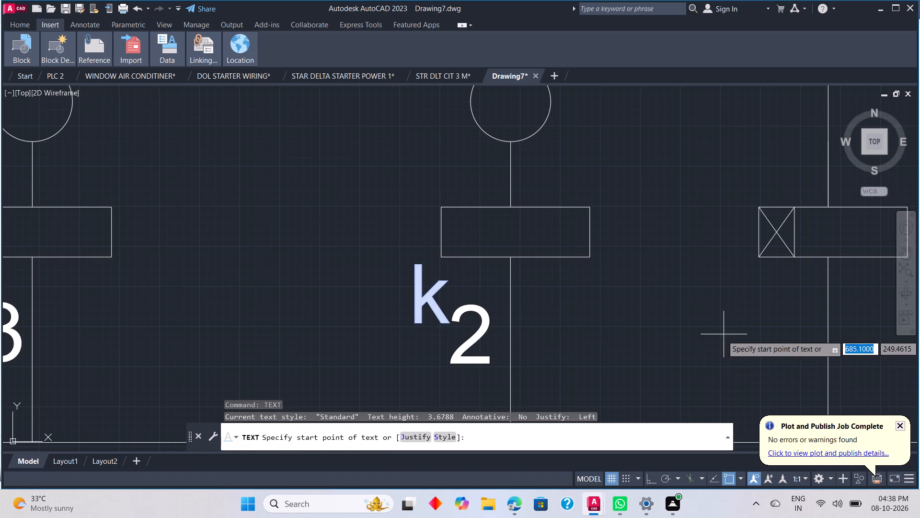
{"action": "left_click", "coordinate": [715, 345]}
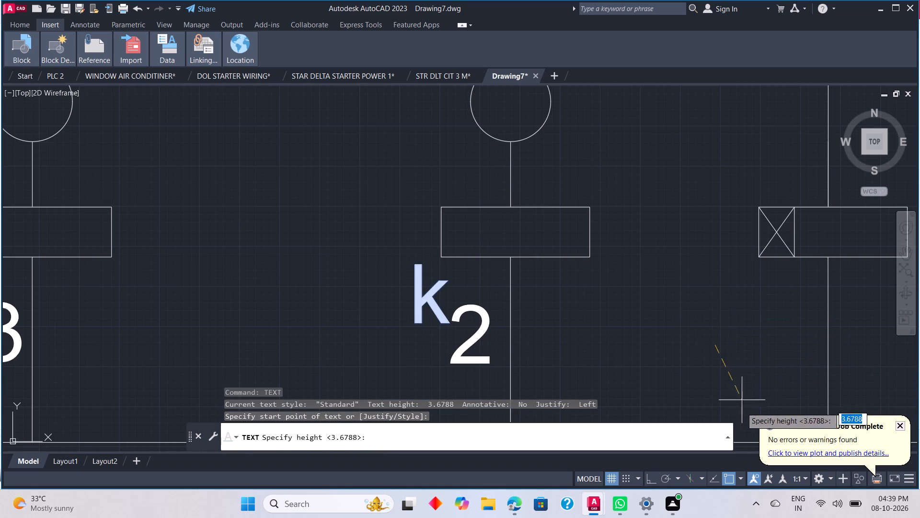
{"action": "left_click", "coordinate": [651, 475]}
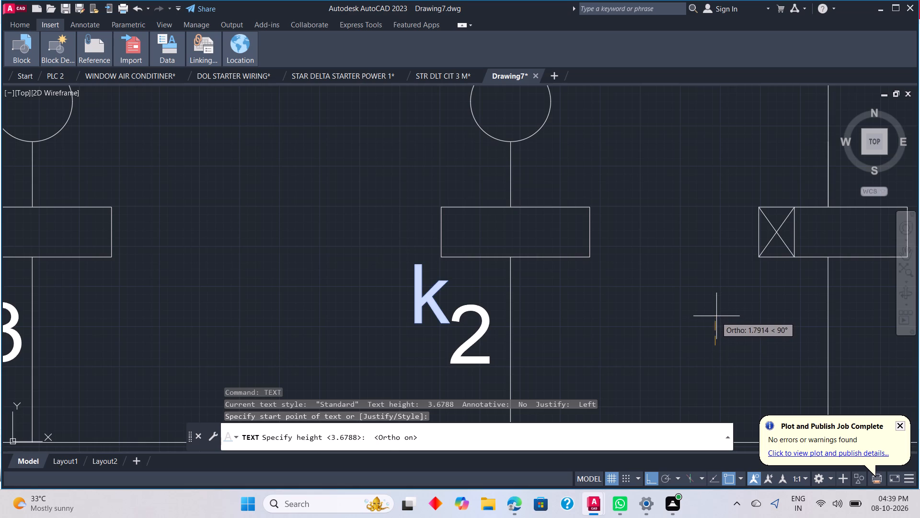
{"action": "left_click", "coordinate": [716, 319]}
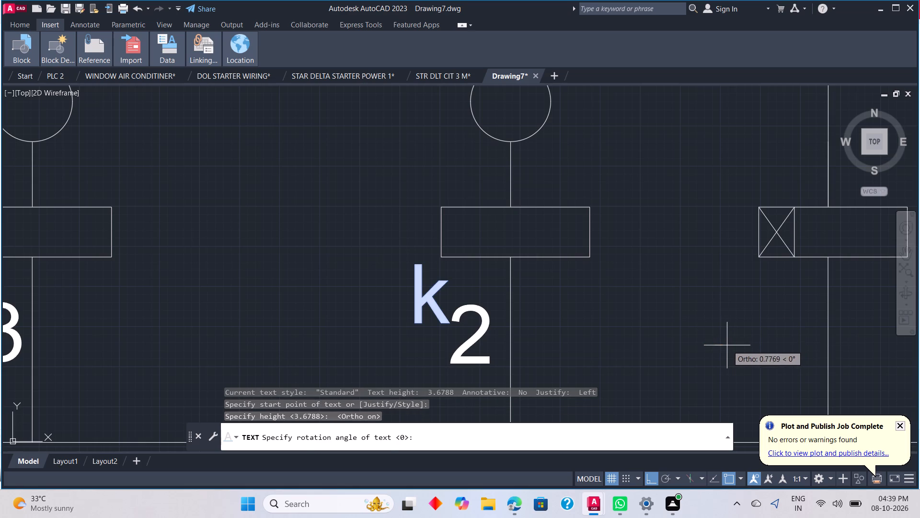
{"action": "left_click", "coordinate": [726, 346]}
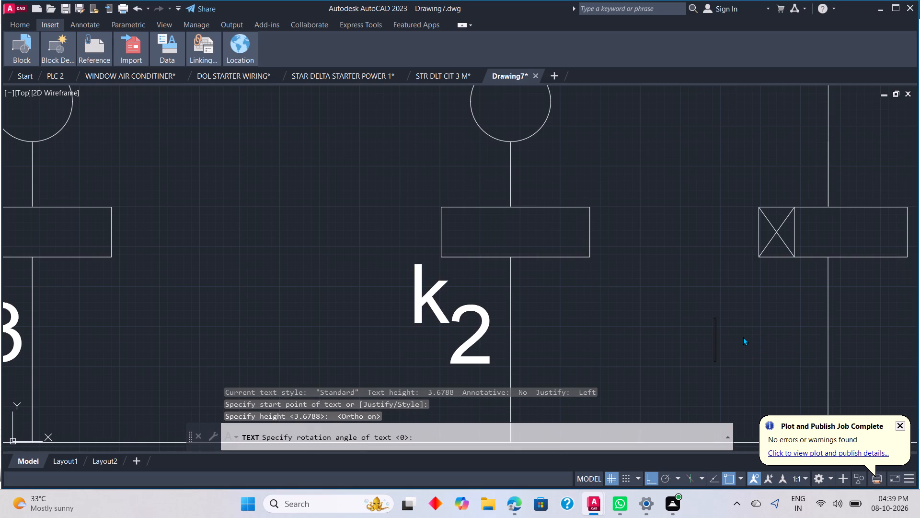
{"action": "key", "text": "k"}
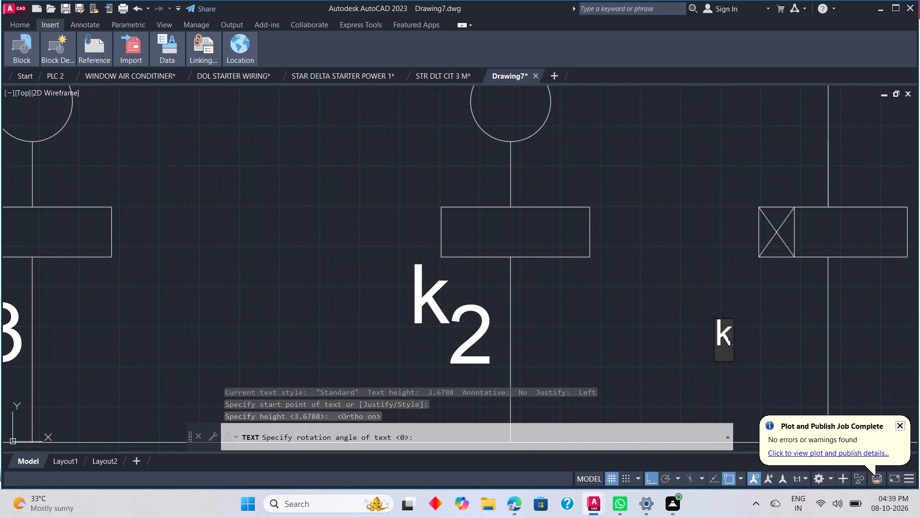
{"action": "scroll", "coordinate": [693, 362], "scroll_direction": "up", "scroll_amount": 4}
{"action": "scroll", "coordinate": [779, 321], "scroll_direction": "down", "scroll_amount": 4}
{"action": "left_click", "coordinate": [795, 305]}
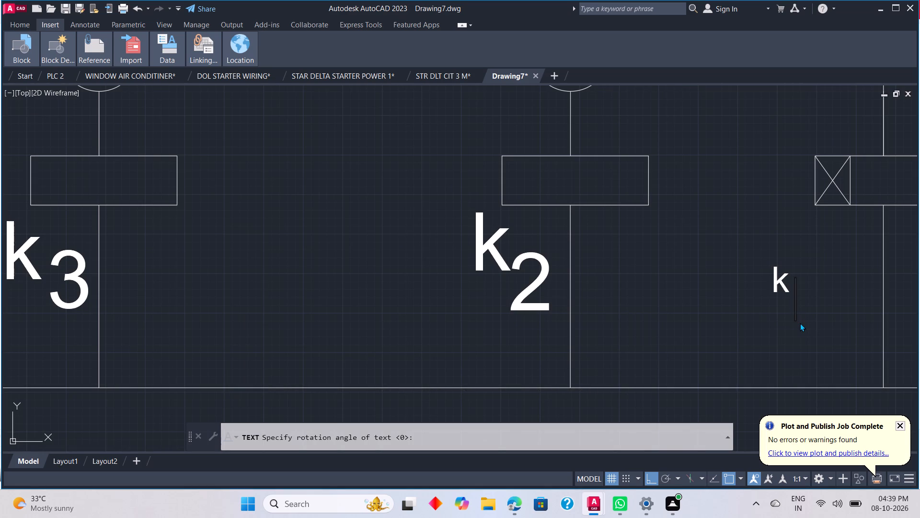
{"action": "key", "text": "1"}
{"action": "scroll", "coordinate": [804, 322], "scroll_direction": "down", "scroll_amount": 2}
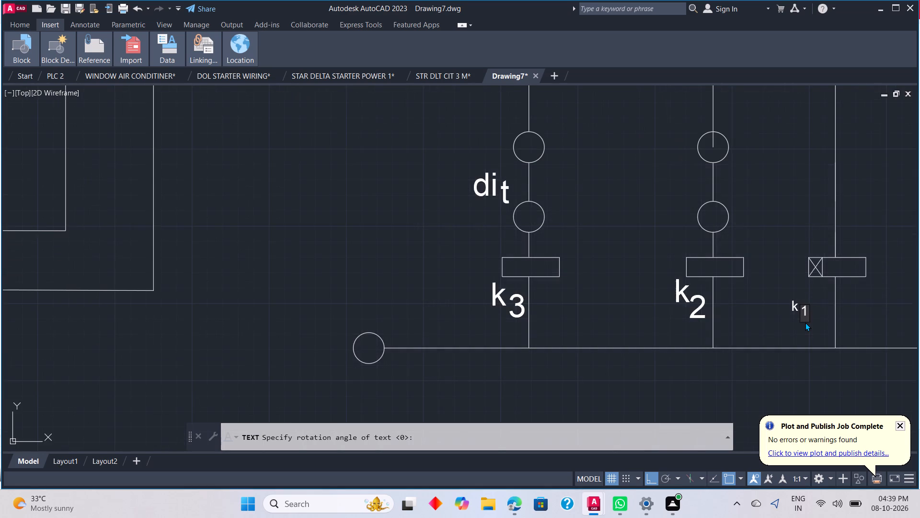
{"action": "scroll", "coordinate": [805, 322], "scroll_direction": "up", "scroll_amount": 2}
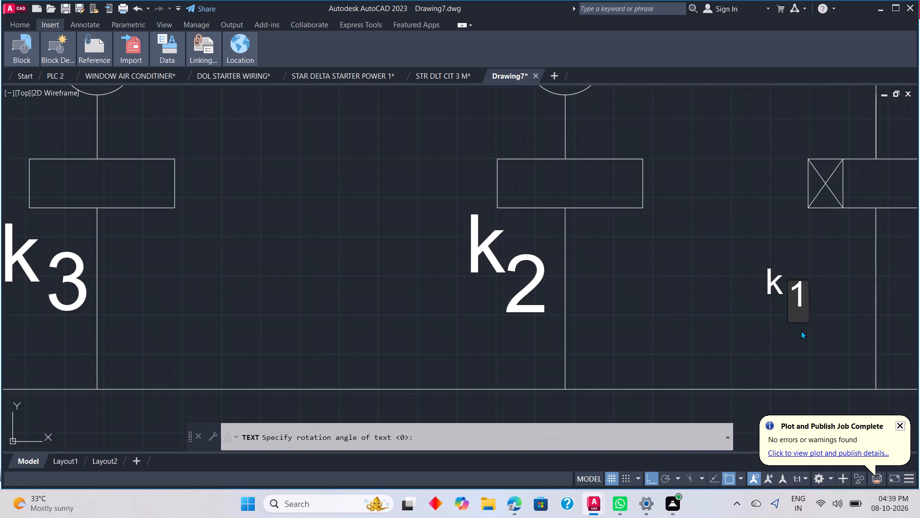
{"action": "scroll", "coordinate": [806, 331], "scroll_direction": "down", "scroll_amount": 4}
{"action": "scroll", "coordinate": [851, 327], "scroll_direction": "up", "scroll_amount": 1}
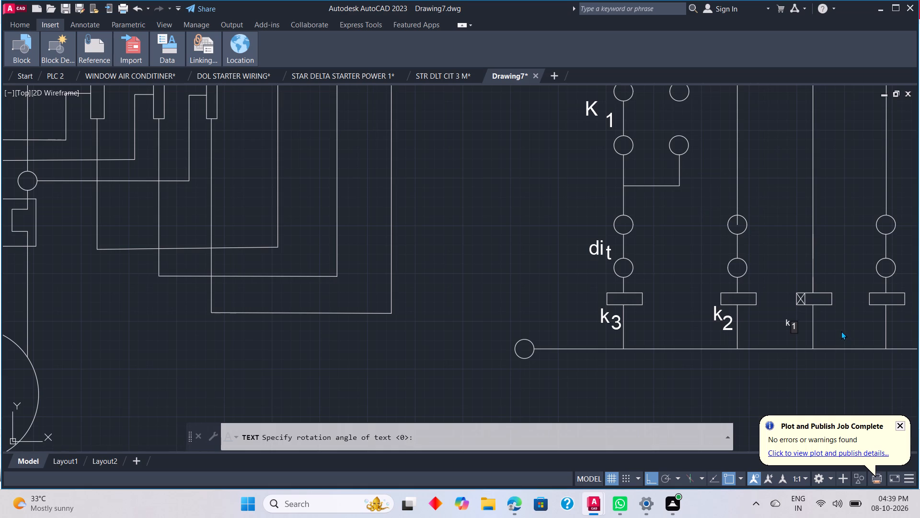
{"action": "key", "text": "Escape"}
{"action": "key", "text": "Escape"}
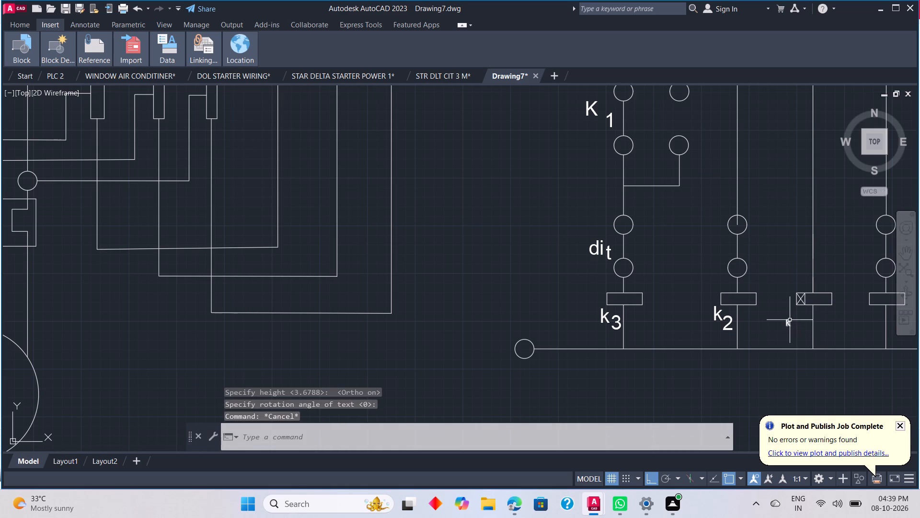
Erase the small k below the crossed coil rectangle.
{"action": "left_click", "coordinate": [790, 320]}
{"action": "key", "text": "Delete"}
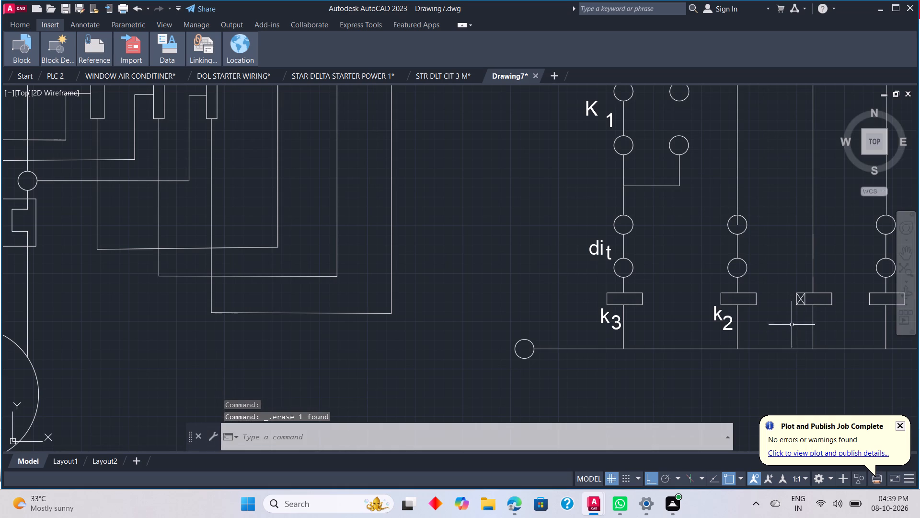
Add a single-line text k just below the crossed coil rectangle on the third vertical line.
{"action": "scroll", "coordinate": [792, 328], "scroll_direction": "up", "scroll_amount": 2}
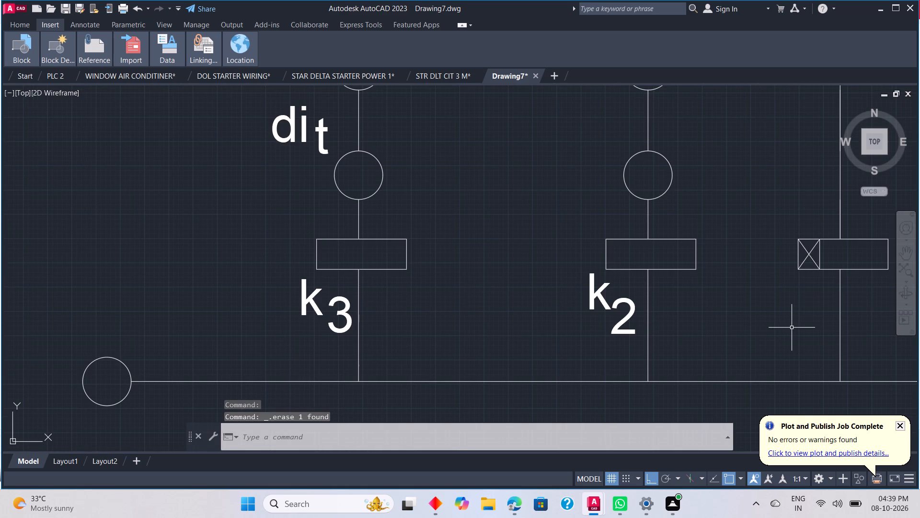
{"action": "type", "text": "texr"}
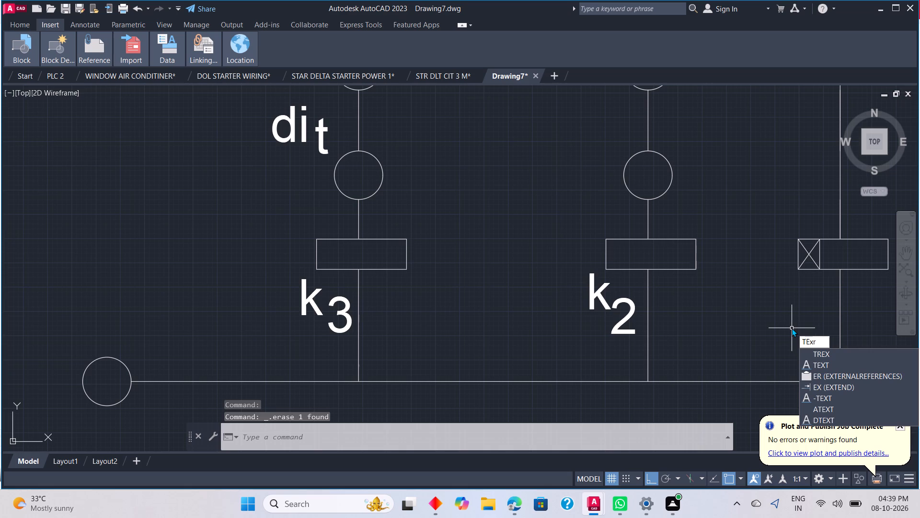
{"action": "key", "text": "BackSpace"}
{"action": "type", "text": "t"}
{"action": "key", "text": "space"}
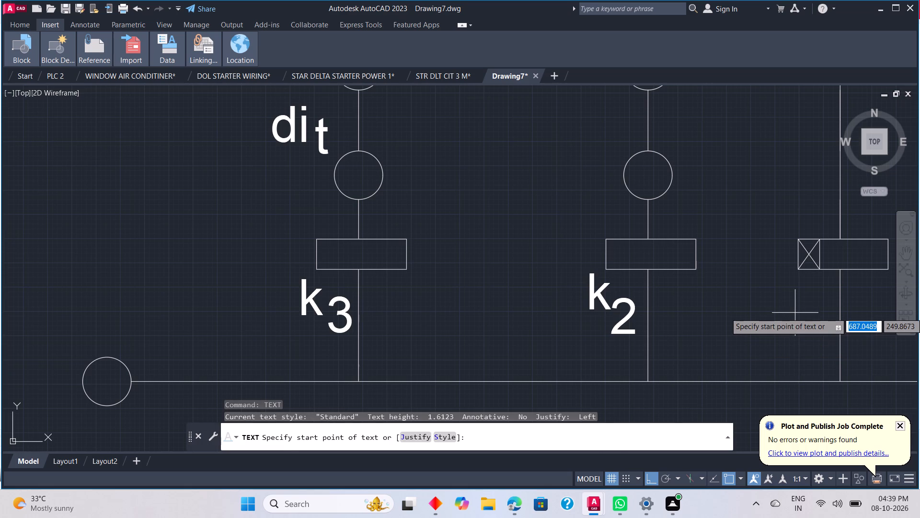
{"action": "left_click", "coordinate": [795, 313]}
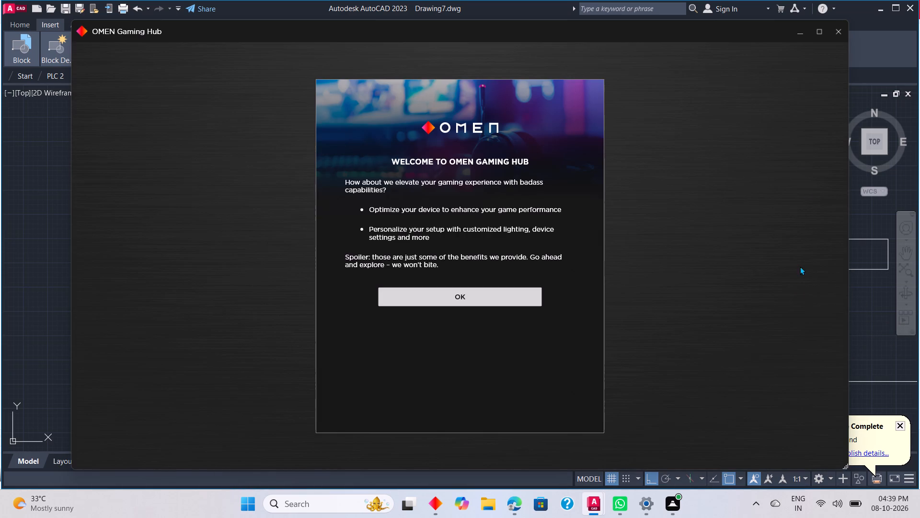
{"action": "left_click", "coordinate": [838, 38]}
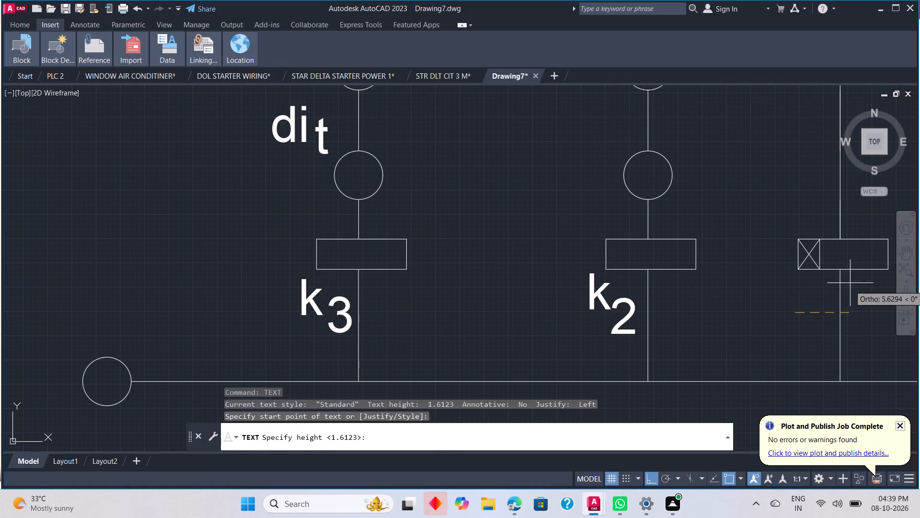
{"action": "scroll", "coordinate": [800, 300], "scroll_direction": "up", "scroll_amount": 2}
{"action": "left_click", "coordinate": [783, 264]}
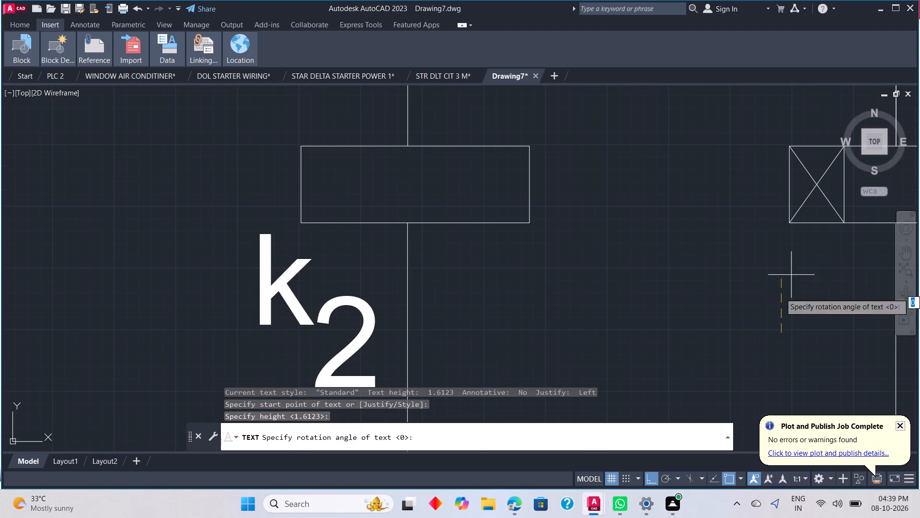
{"action": "left_click", "coordinate": [806, 327]}
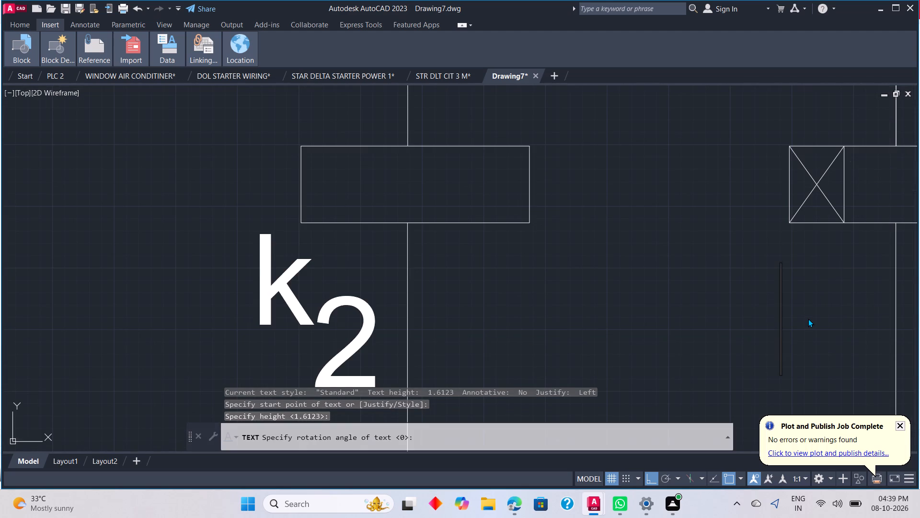
{"action": "key", "text": "k"}
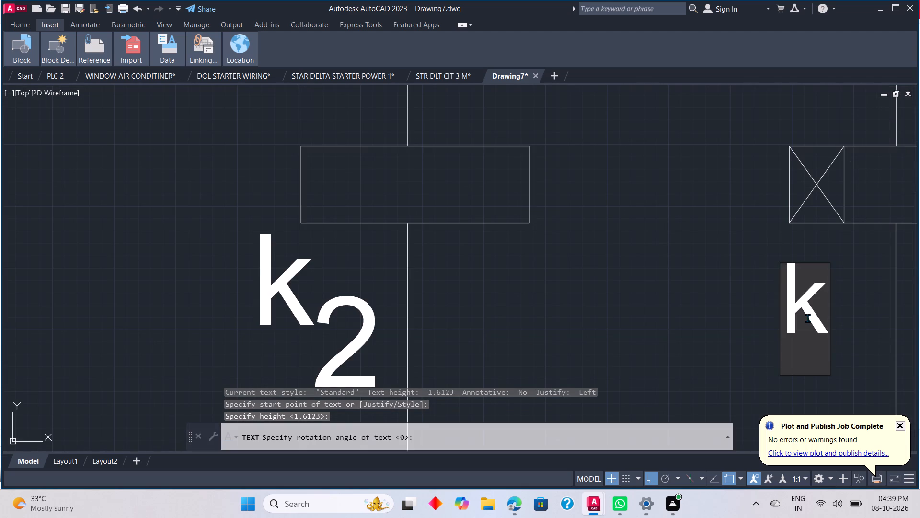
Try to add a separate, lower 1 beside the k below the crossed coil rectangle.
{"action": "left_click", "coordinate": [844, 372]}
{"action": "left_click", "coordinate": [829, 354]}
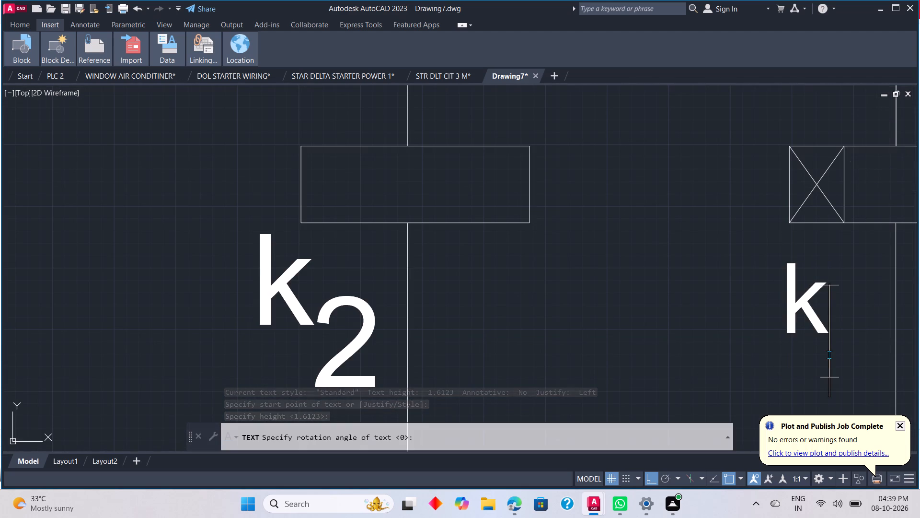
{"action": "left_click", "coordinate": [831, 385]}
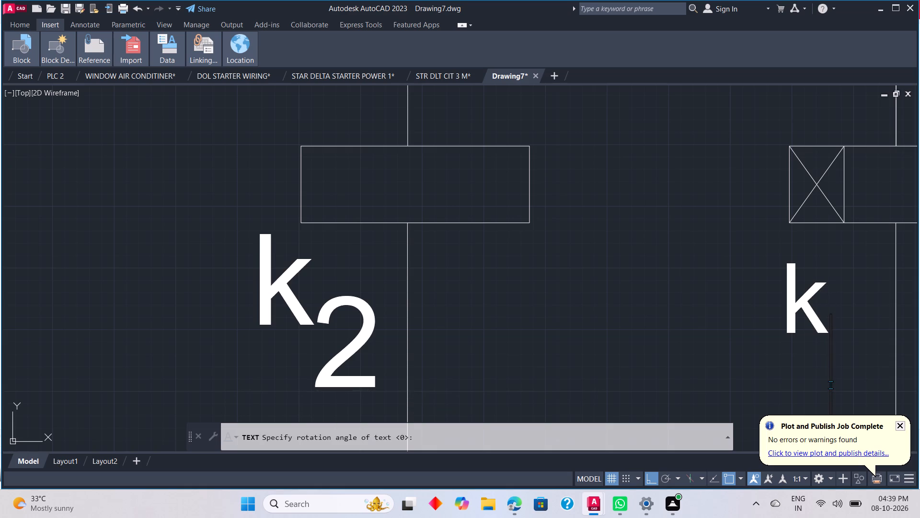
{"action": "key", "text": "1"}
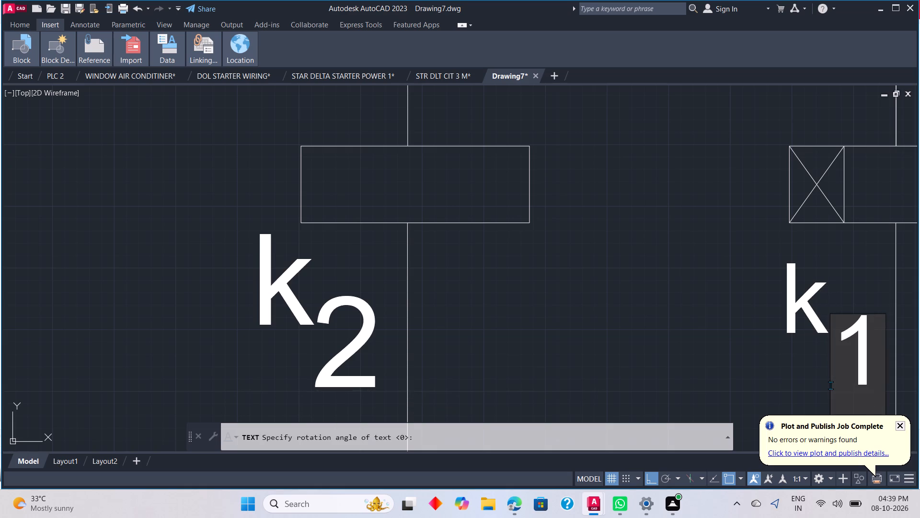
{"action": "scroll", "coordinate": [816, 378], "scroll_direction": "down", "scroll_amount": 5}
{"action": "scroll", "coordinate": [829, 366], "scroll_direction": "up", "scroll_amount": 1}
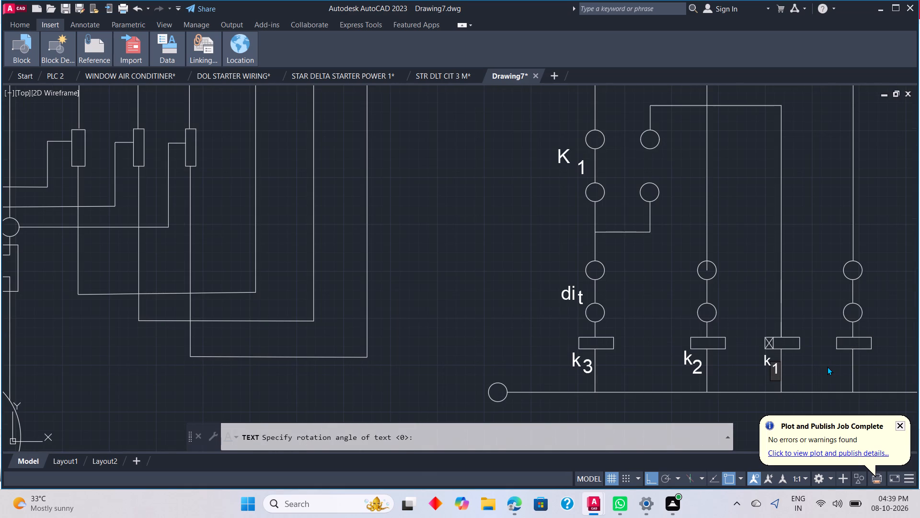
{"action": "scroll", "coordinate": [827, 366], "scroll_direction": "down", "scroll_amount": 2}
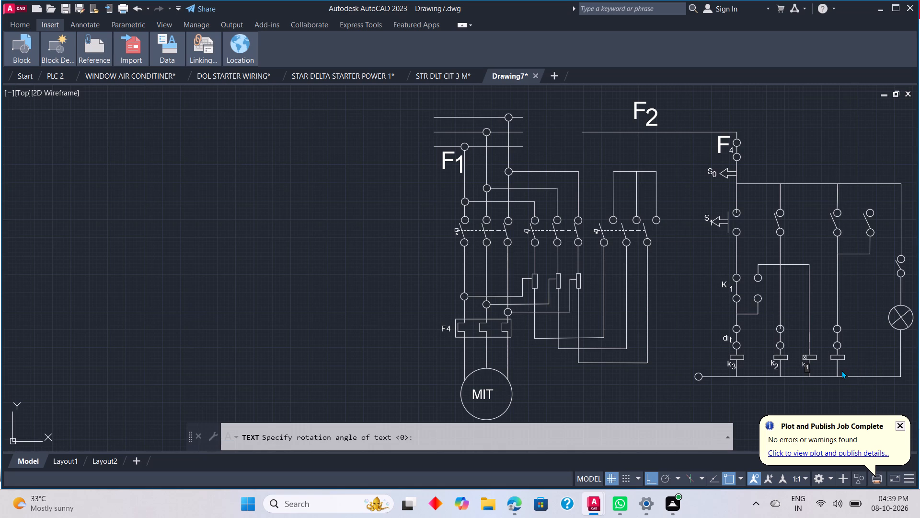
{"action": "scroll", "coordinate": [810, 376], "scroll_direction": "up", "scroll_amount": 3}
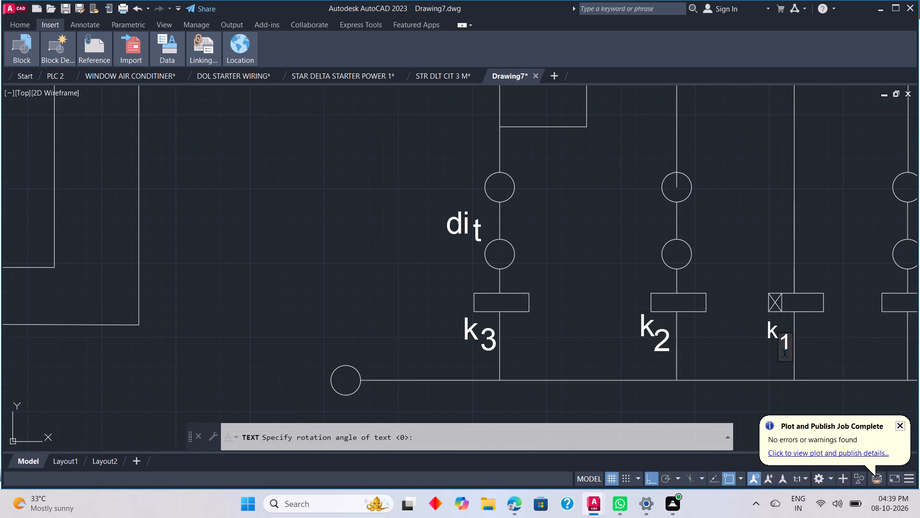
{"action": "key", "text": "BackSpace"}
Label the coil rectangle on the fourth vertical line with a k and a separate, lower 1 beneath it.
{"action": "left_click", "coordinate": [893, 342]}
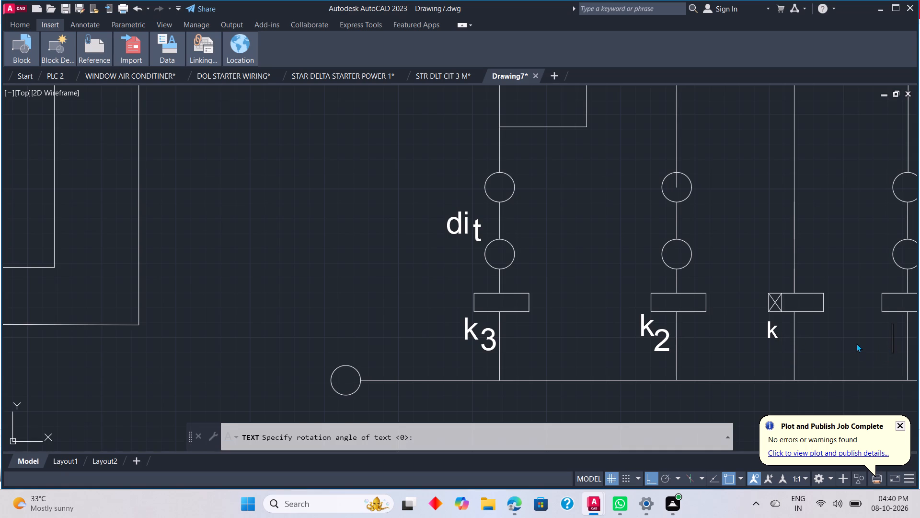
{"action": "left_click", "coordinate": [880, 335]}
{"action": "key", "text": "k"}
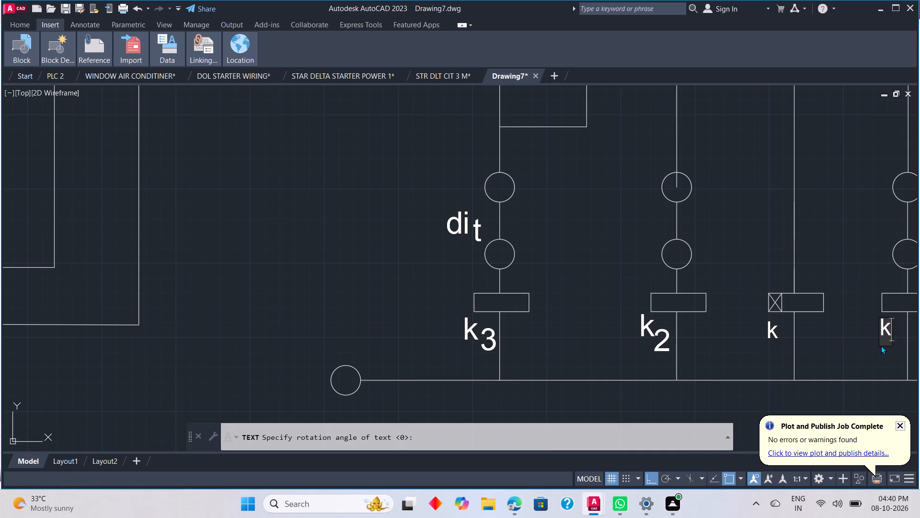
{"action": "scroll", "coordinate": [890, 342], "scroll_direction": "up", "scroll_amount": 2}
{"action": "left_click", "coordinate": [890, 351]}
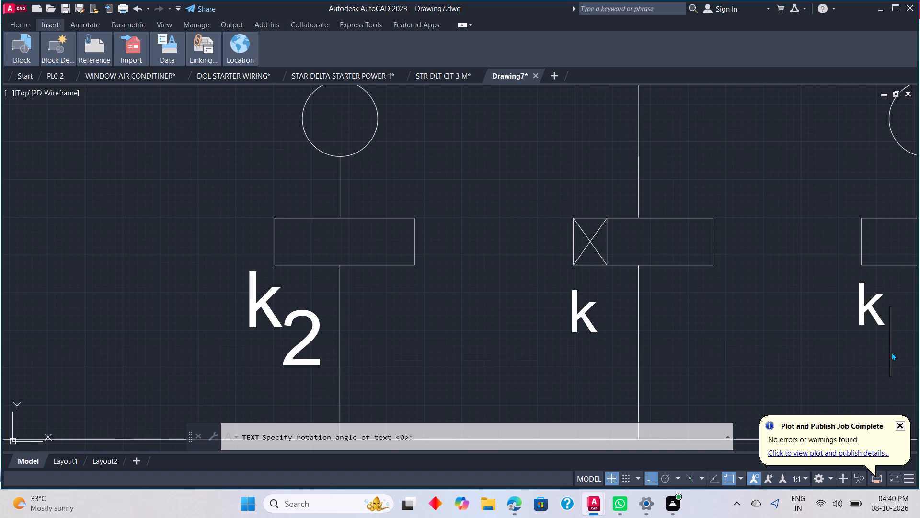
{"action": "key", "text": "1"}
Label the contact circles above the k1 coil with a k and a separate, lower 3 beside the line.
{"action": "scroll", "coordinate": [850, 356], "scroll_direction": "down", "scroll_amount": 2}
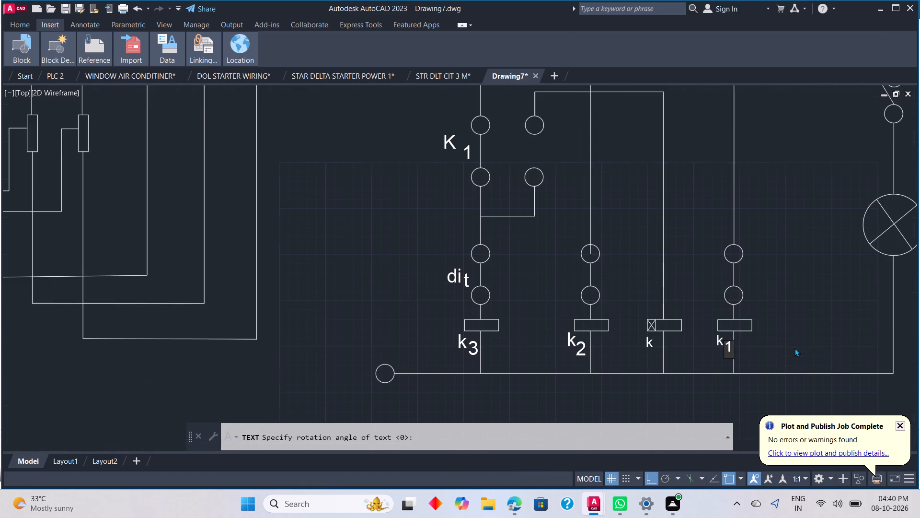
{"action": "scroll", "coordinate": [794, 348], "scroll_direction": "down", "scroll_amount": 1}
{"action": "scroll", "coordinate": [664, 345], "scroll_direction": "up", "scroll_amount": 1}
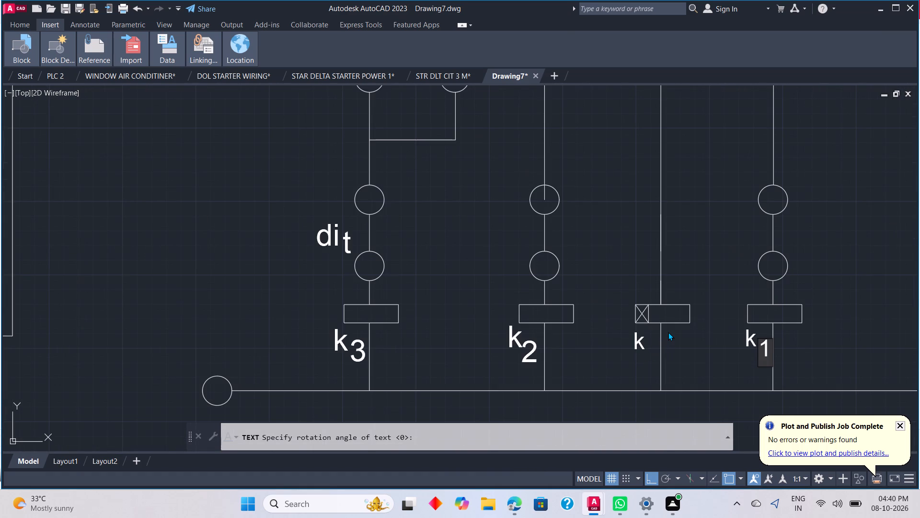
{"action": "scroll", "coordinate": [704, 142], "scroll_direction": "down", "scroll_amount": 1}
{"action": "scroll", "coordinate": [703, 181], "scroll_direction": "down", "scroll_amount": 1}
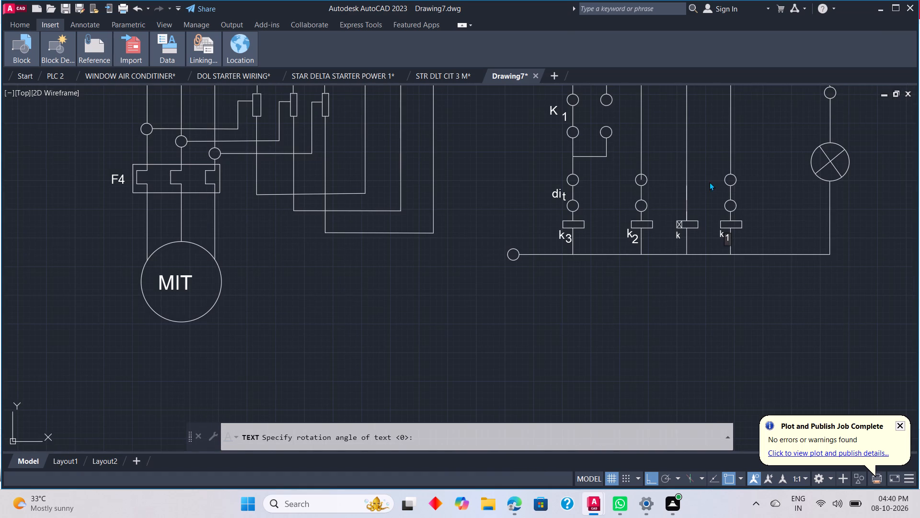
{"action": "middle_click", "coordinate": [768, 168]}
{"action": "middle_click_drag", "start_coordinate": [768, 167], "coordinate": [732, 214]}
{"action": "scroll", "coordinate": [715, 193], "scroll_direction": "up", "scroll_amount": 2}
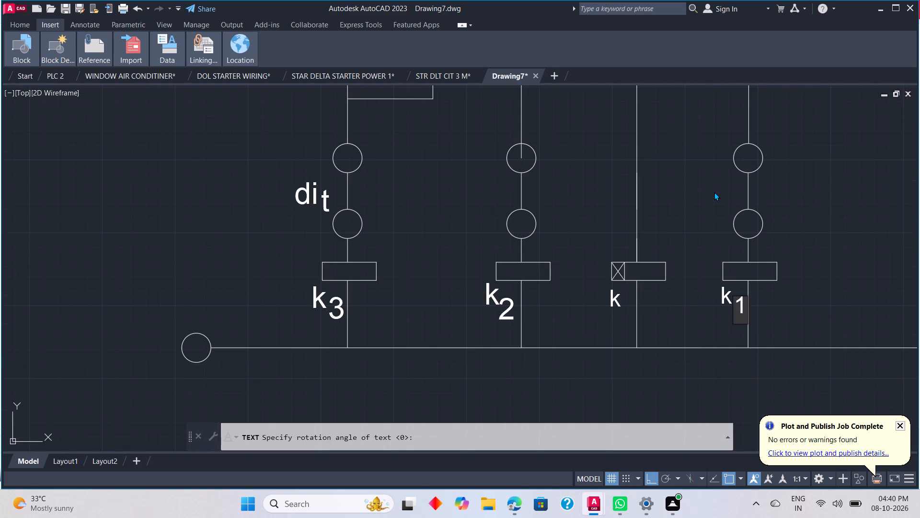
{"action": "left_click", "coordinate": [714, 192]}
{"action": "key", "text": "l"}
{"action": "key", "text": "BackSpace"}
{"action": "key", "text": "k"}
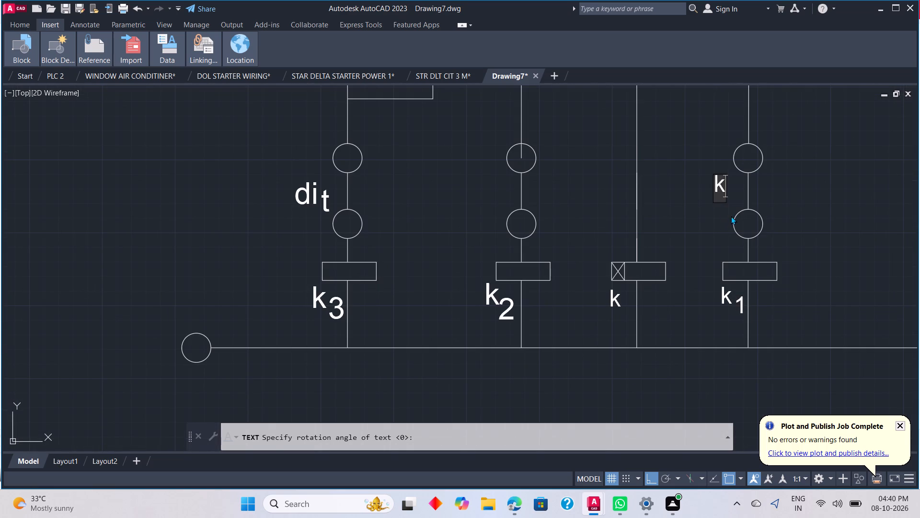
{"action": "left_click", "coordinate": [728, 202]}
{"action": "key", "text": "3"}
Label the switch contact above the crossed lamp circle with a k and a separate, lower 1.
{"action": "scroll", "coordinate": [741, 152], "scroll_direction": "down", "scroll_amount": 3}
{"action": "middle_click_drag", "start_coordinate": [756, 140], "coordinate": [717, 290]}
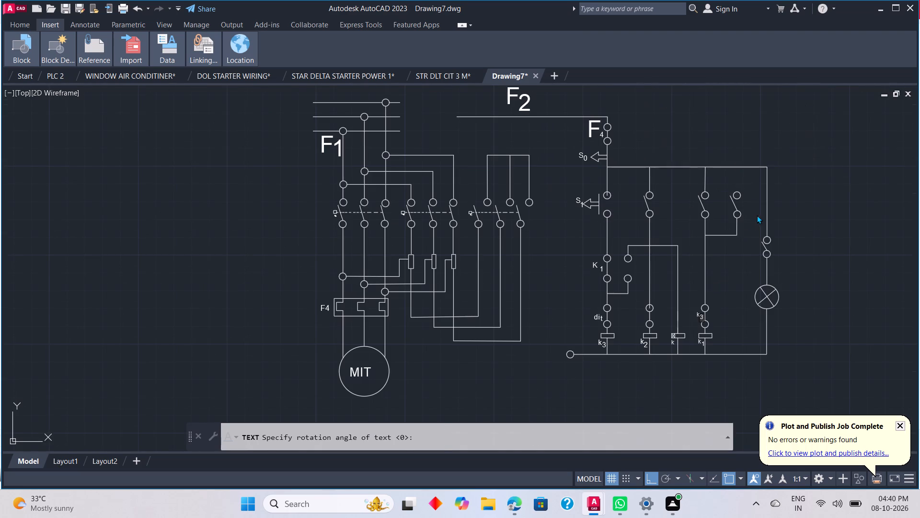
{"action": "left_click", "coordinate": [748, 247]}
{"action": "scroll", "coordinate": [742, 259], "scroll_direction": "up", "scroll_amount": 2}
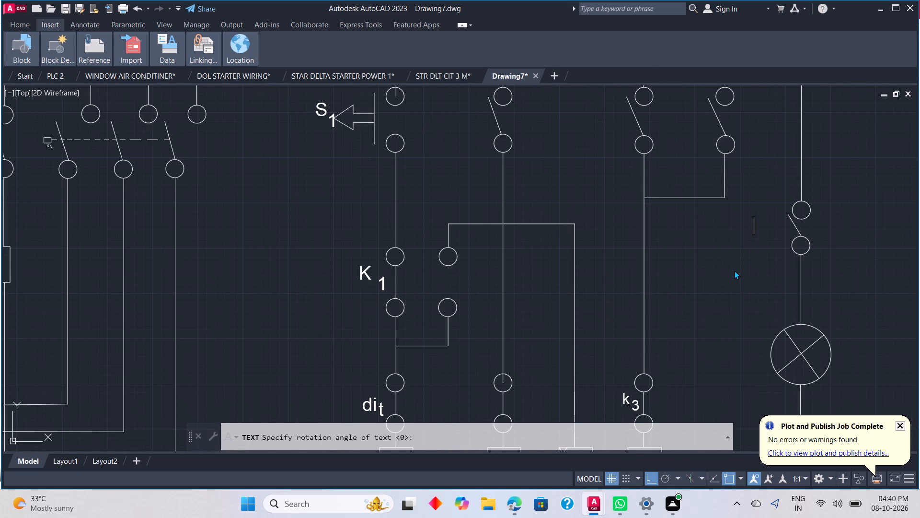
{"action": "key", "text": "u"}
{"action": "key", "text": "k"}
{"action": "key", "text": "BackSpace"}
{"action": "key", "text": "BackSpace"}
{"action": "left_click", "coordinate": [767, 236]}
{"action": "key", "text": "k"}
{"action": "scroll", "coordinate": [773, 255], "scroll_direction": "up", "scroll_amount": 2}
{"action": "left_click", "coordinate": [782, 224]}
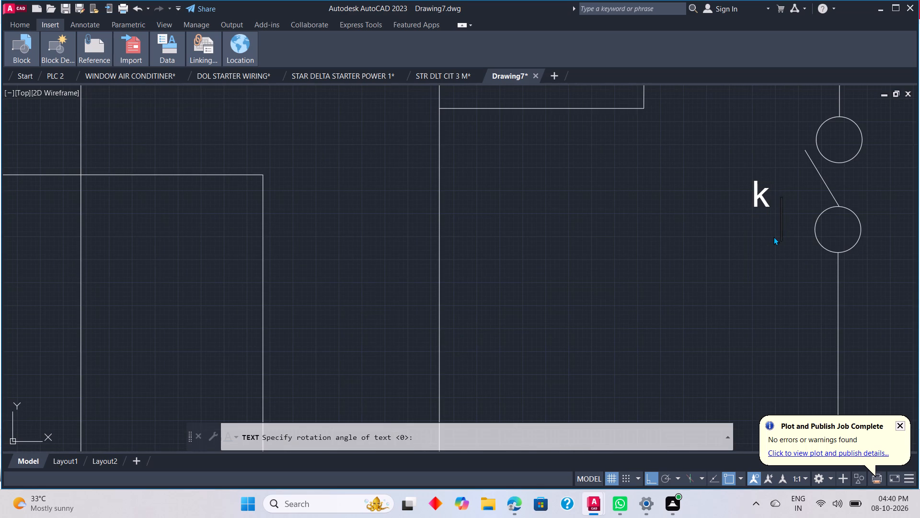
{"action": "key", "text": "1"}
Label the two parallel upper switch contacts above the k1 coil, k1 on the side branch and k2 on the main line.
{"action": "scroll", "coordinate": [757, 244], "scroll_direction": "down", "scroll_amount": 3}
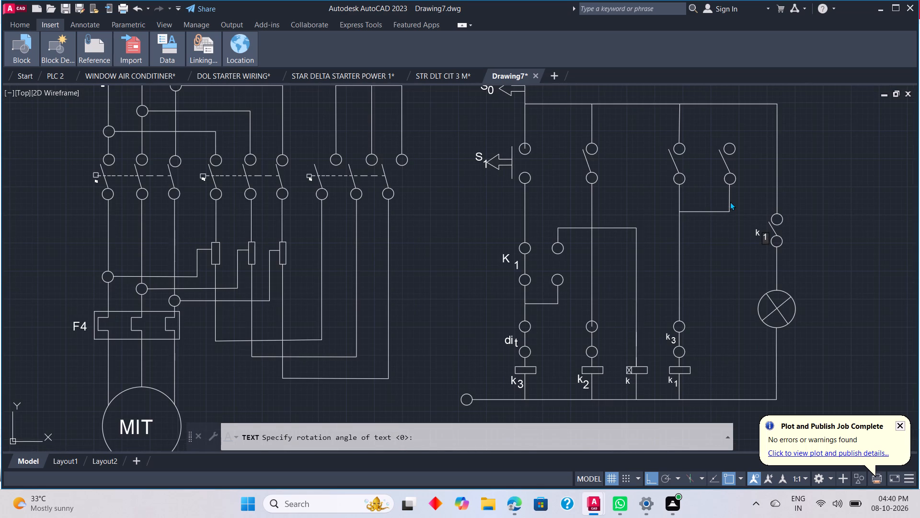
{"action": "left_click", "coordinate": [703, 167]}
{"action": "scroll", "coordinate": [703, 176], "scroll_direction": "up", "scroll_amount": 2}
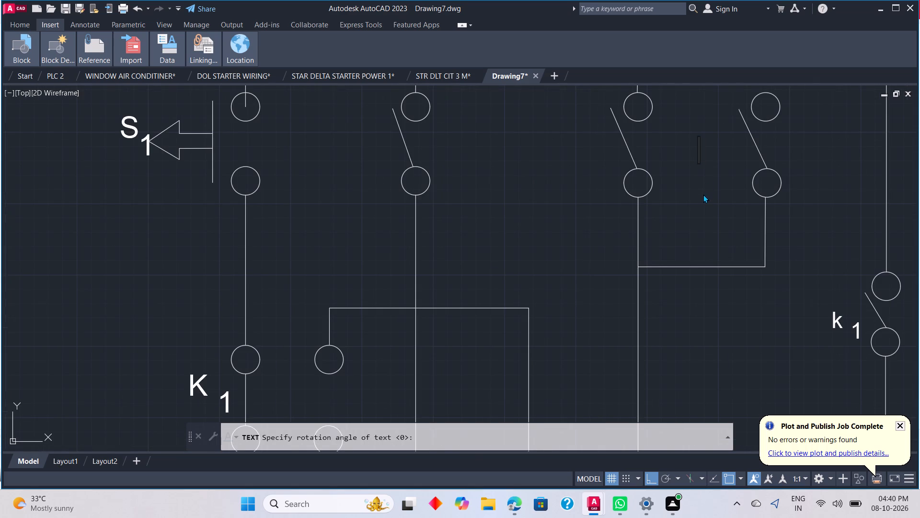
{"action": "key", "text": "k"}
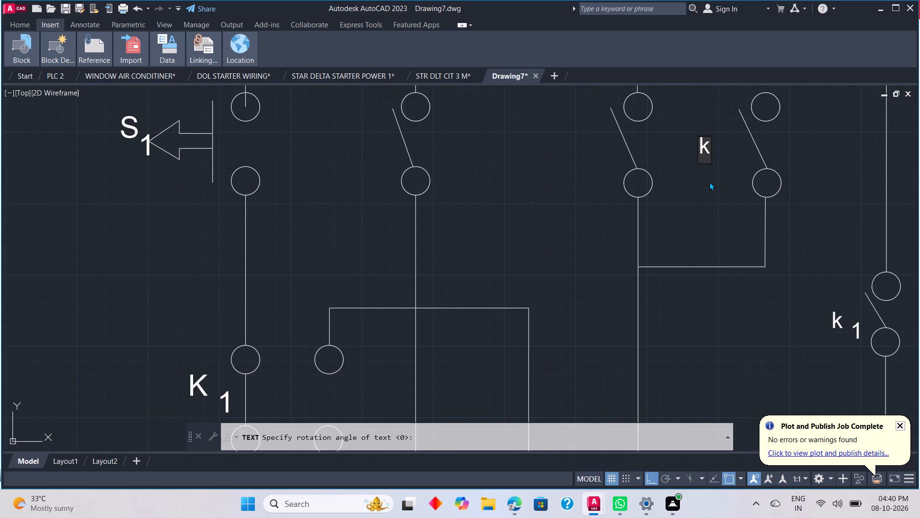
{"action": "key", "text": "1"}
{"action": "left_click", "coordinate": [595, 149]}
{"action": "key", "text": "k"}
{"action": "key", "text": "2"}
Label the upper switch contact on the vertical line of the k2 coil with k2.
{"action": "scroll", "coordinate": [605, 173], "scroll_direction": "down", "scroll_amount": 1}
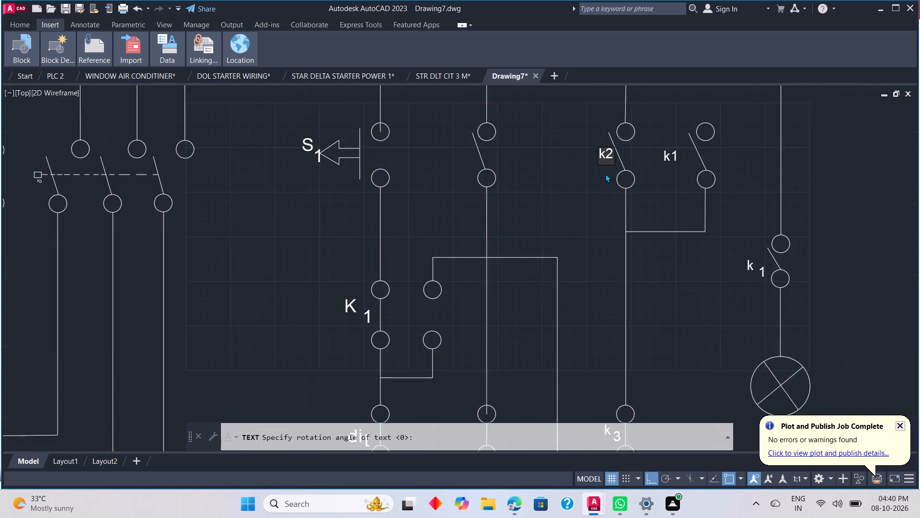
{"action": "scroll", "coordinate": [605, 174], "scroll_direction": "down", "scroll_amount": 1}
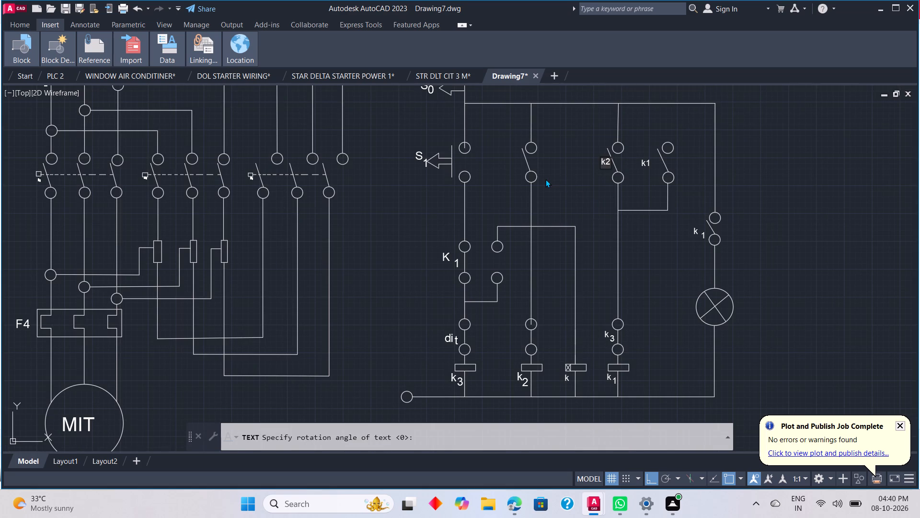
{"action": "left_click", "coordinate": [505, 173]}
{"action": "key", "text": "k"}
{"action": "key", "text": "2"}
Label the pair of contact circles on the branch beside the K1 contact with k3, near the lower circle.
{"action": "scroll", "coordinate": [520, 264], "scroll_direction": "up", "scroll_amount": 1}
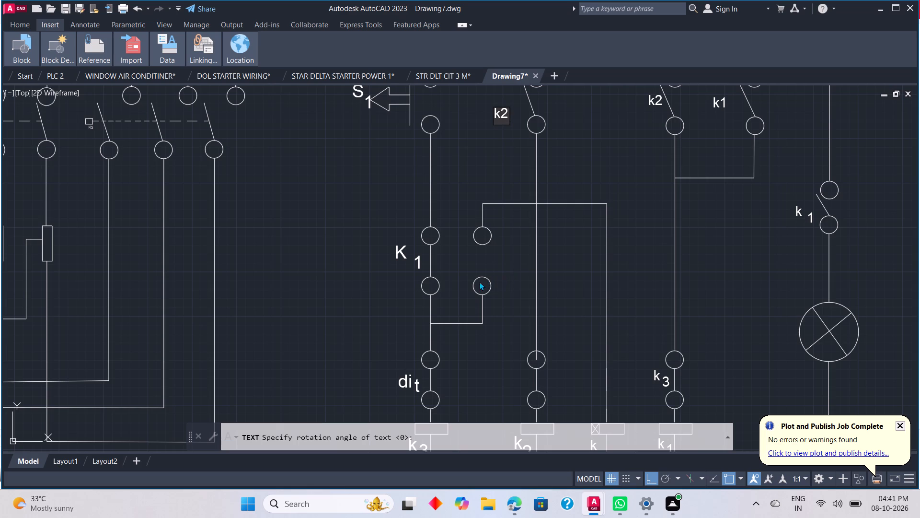
{"action": "scroll", "coordinate": [465, 291], "scroll_direction": "up", "scroll_amount": 1}
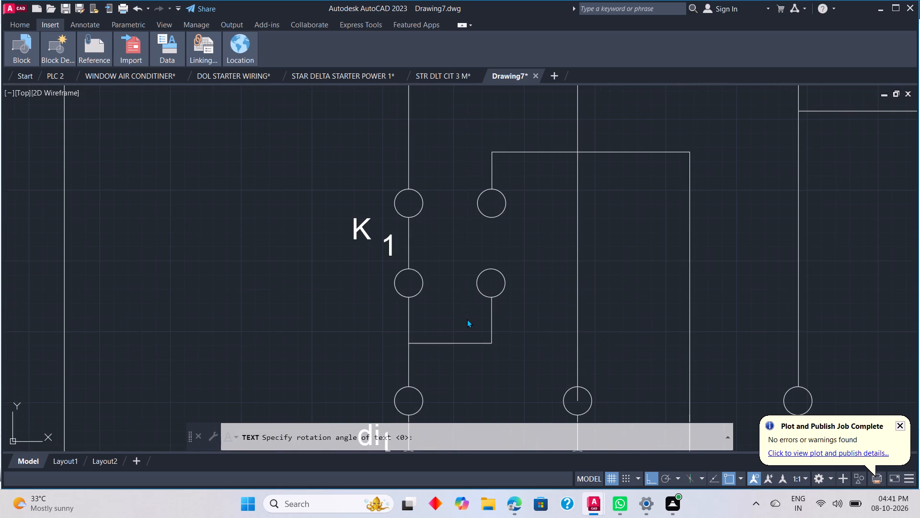
{"action": "left_click", "coordinate": [458, 317]}
{"action": "key", "text": "k"}
{"action": "key", "text": "3"}
Label the crossed lamp circle with a capital H and a separate, lower 1 tucked close beside it.
{"action": "scroll", "coordinate": [497, 385], "scroll_direction": "down", "scroll_amount": 4}
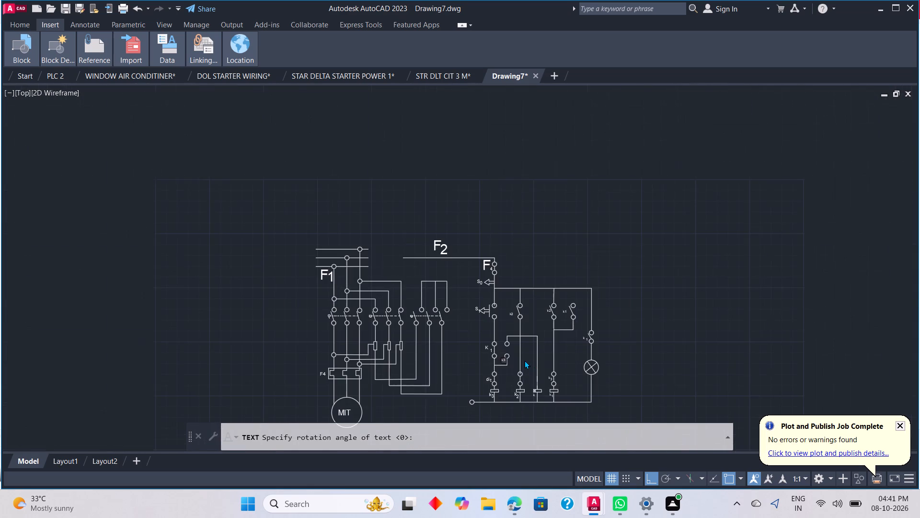
{"action": "scroll", "coordinate": [559, 365], "scroll_direction": "up", "scroll_amount": 3}
{"action": "scroll", "coordinate": [590, 370], "scroll_direction": "down", "scroll_amount": 2}
{"action": "scroll", "coordinate": [609, 374], "scroll_direction": "up", "scroll_amount": 1}
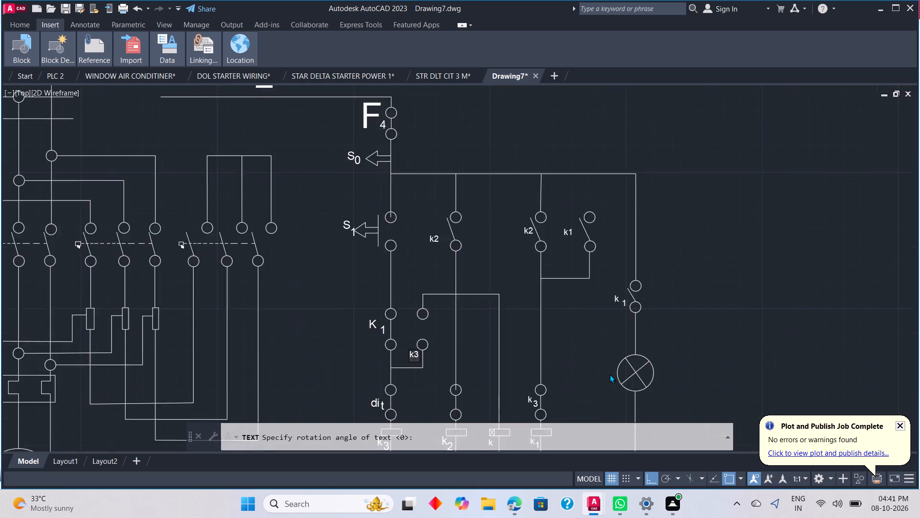
{"action": "scroll", "coordinate": [609, 374], "scroll_direction": "up", "scroll_amount": 1}
{"action": "left_click", "coordinate": [595, 361]}
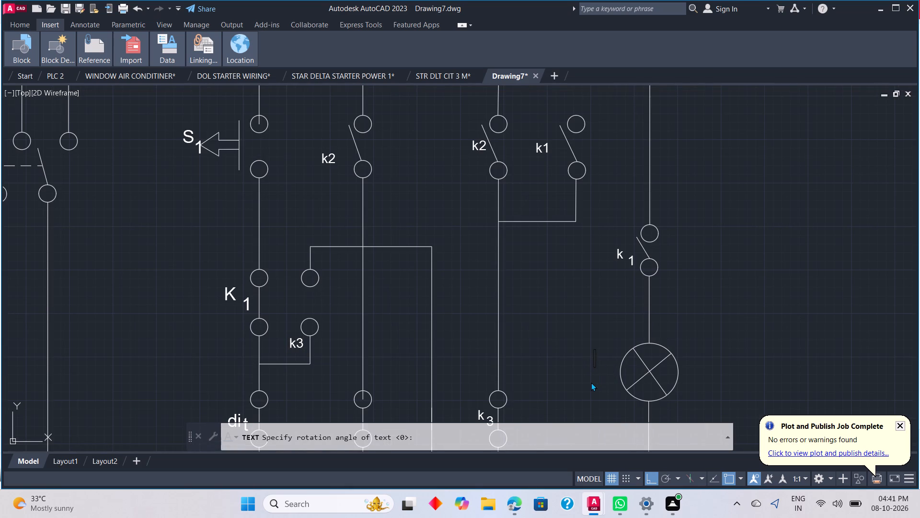
{"action": "key", "text": "h"}
{"action": "key", "text": "1"}
{"action": "key", "text": "BackSpace"}
{"action": "key", "text": "BackSpace"}
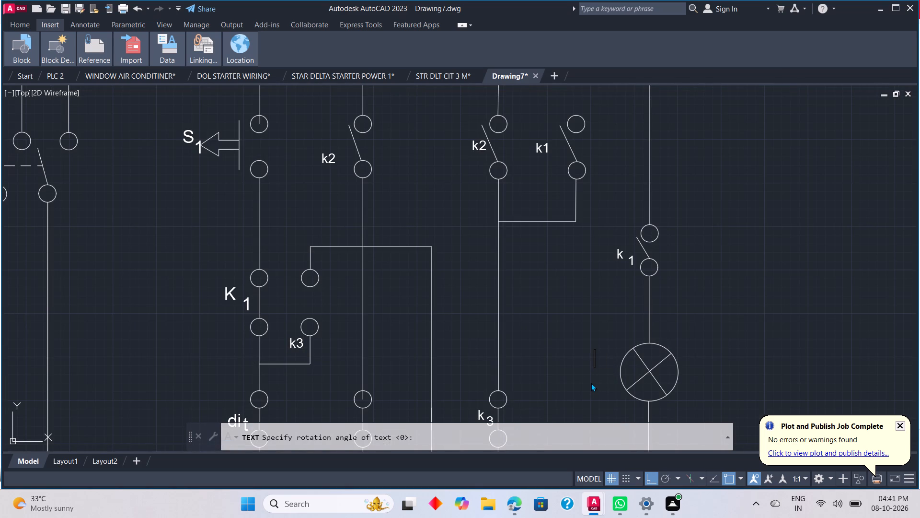
{"action": "key", "text": "h"}
{"action": "left_click", "coordinate": [608, 374]}
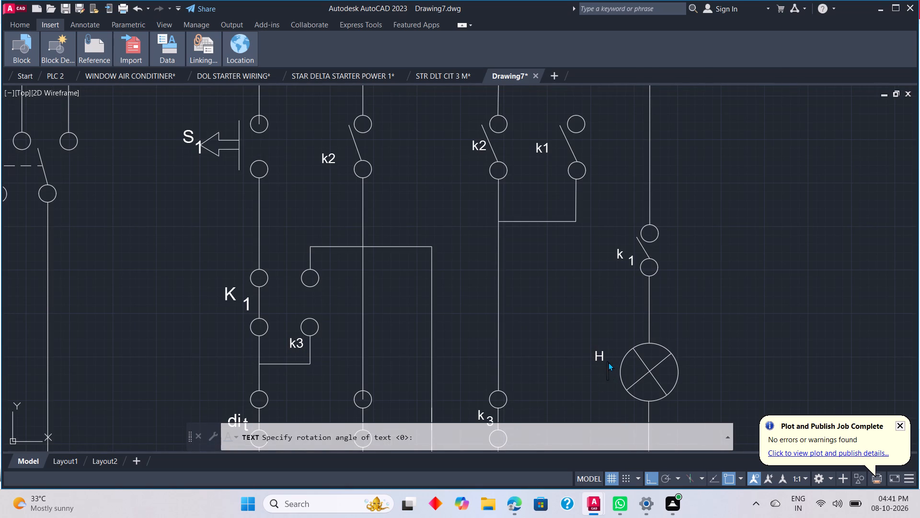
{"action": "left_click", "coordinate": [602, 364]}
{"action": "left_click", "coordinate": [609, 365]}
{"action": "key", "text": "1"}
{"action": "key", "text": "BackSpace"}
{"action": "scroll", "coordinate": [602, 373], "scroll_direction": "up", "scroll_amount": 3}
{"action": "left_click", "coordinate": [602, 348]}
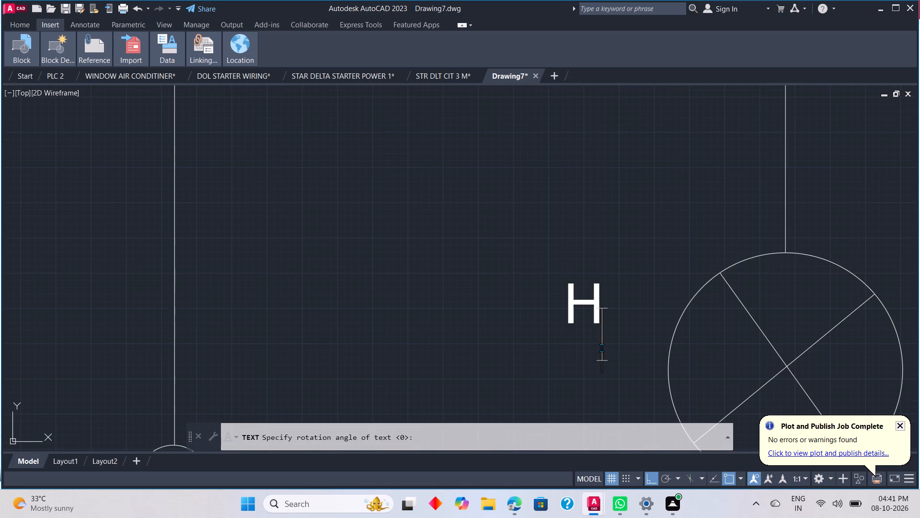
{"action": "key", "text": "1"}
Number the control circuit below its bottom line: 1 under the k3 coil, 2 midway to the k2 coil, and 3 under the k2 coil.
{"action": "scroll", "coordinate": [586, 372], "scroll_direction": "down", "scroll_amount": 4}
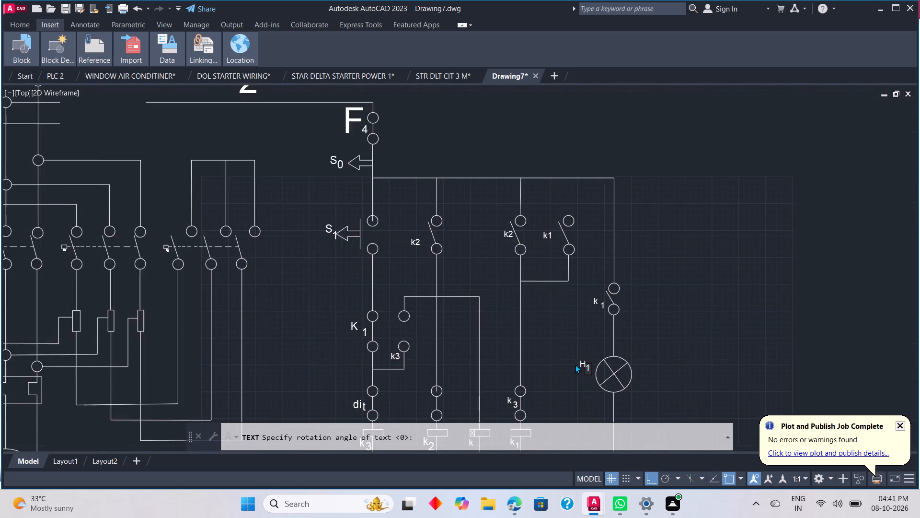
{"action": "scroll", "coordinate": [575, 363], "scroll_direction": "down", "scroll_amount": 3}
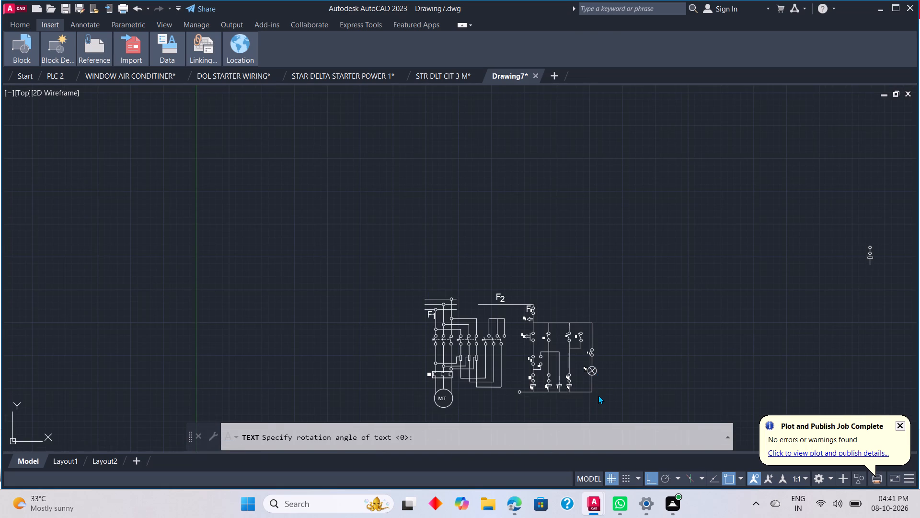
{"action": "middle_click_drag", "start_coordinate": [625, 353], "coordinate": [631, 344]}
{"action": "middle_click", "coordinate": [635, 338]}
{"action": "middle_click_drag", "start_coordinate": [609, 369], "coordinate": [642, 328]}
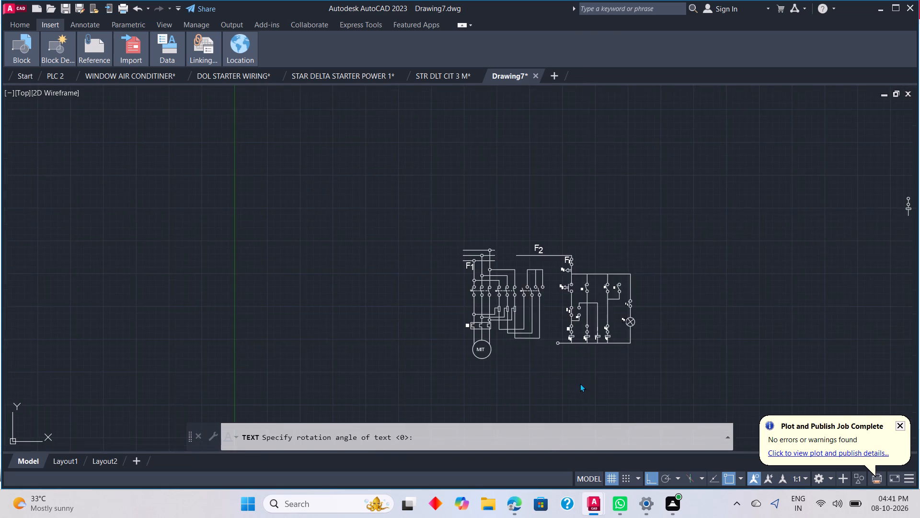
{"action": "scroll", "coordinate": [580, 375], "scroll_direction": "up", "scroll_amount": 3}
{"action": "scroll", "coordinate": [551, 293], "scroll_direction": "up", "scroll_amount": 1}
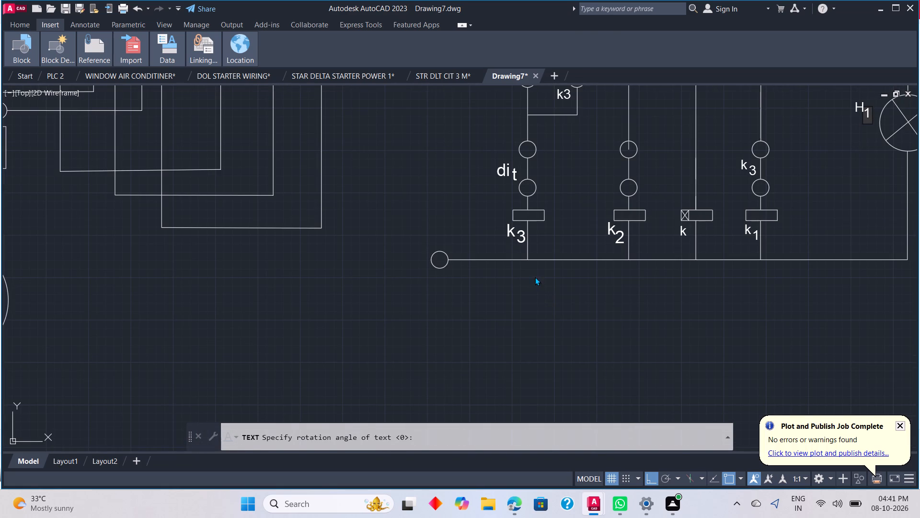
{"action": "left_click", "coordinate": [527, 273]}
{"action": "key", "text": "1"}
{"action": "left_click", "coordinate": [579, 273]}
{"action": "key", "text": "2"}
{"action": "left_click", "coordinate": [625, 278]}
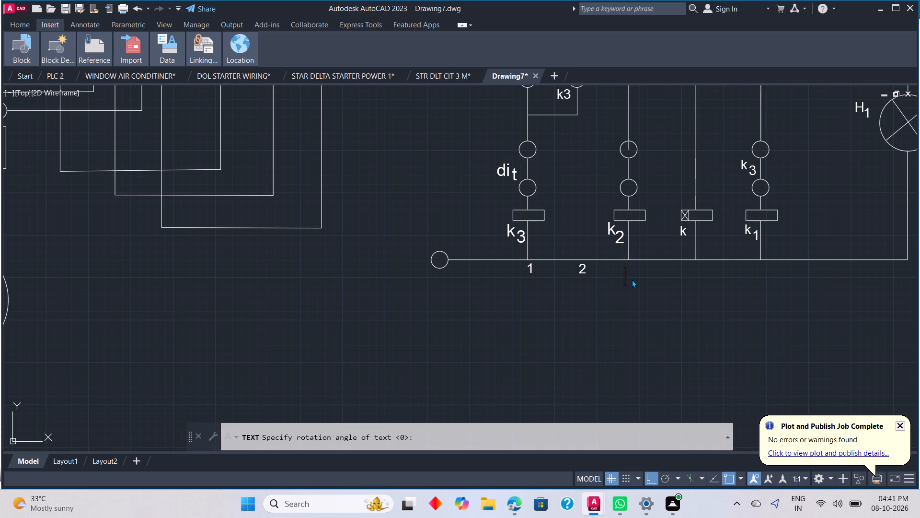
{"action": "left_click", "coordinate": [631, 280]}
{"action": "left_click", "coordinate": [625, 279]}
{"action": "key", "text": "3"}
Continue the numbering below the bottom line: 4 under the crossed coil, 5 under the k1 coil, and 6 between k1 and the lamp line.
{"action": "left_click", "coordinate": [693, 271]}
{"action": "key", "text": "4"}
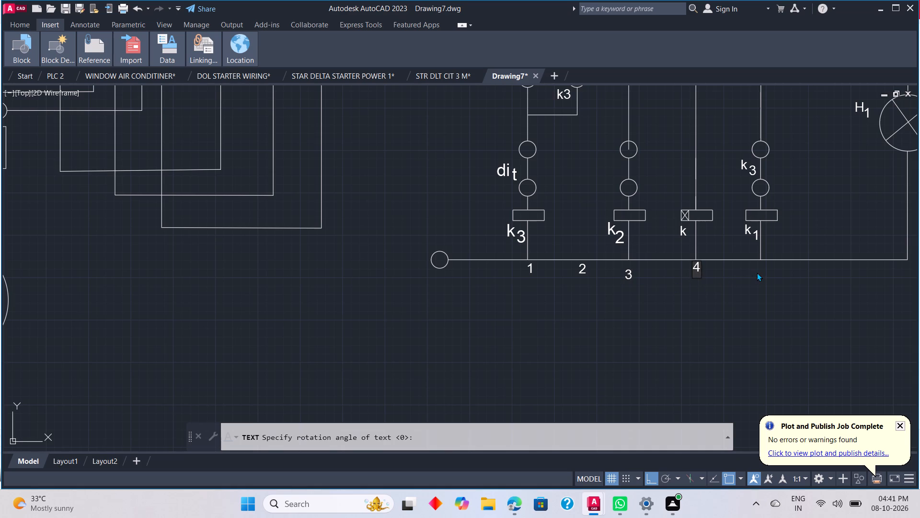
{"action": "left_click", "coordinate": [757, 272]}
{"action": "key", "text": "6"}
{"action": "key", "text": "BackSpace"}
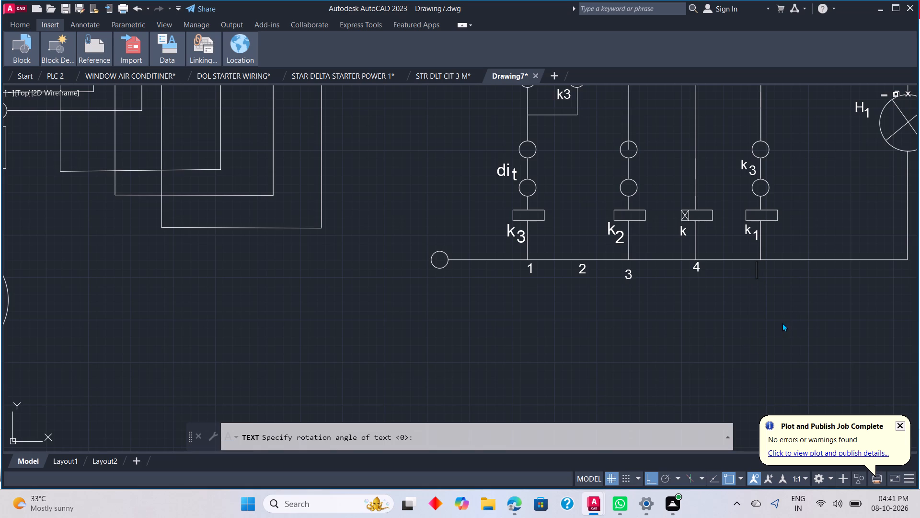
{"action": "key", "text": "5"}
{"action": "scroll", "coordinate": [830, 279], "scroll_direction": "up", "scroll_amount": 1}
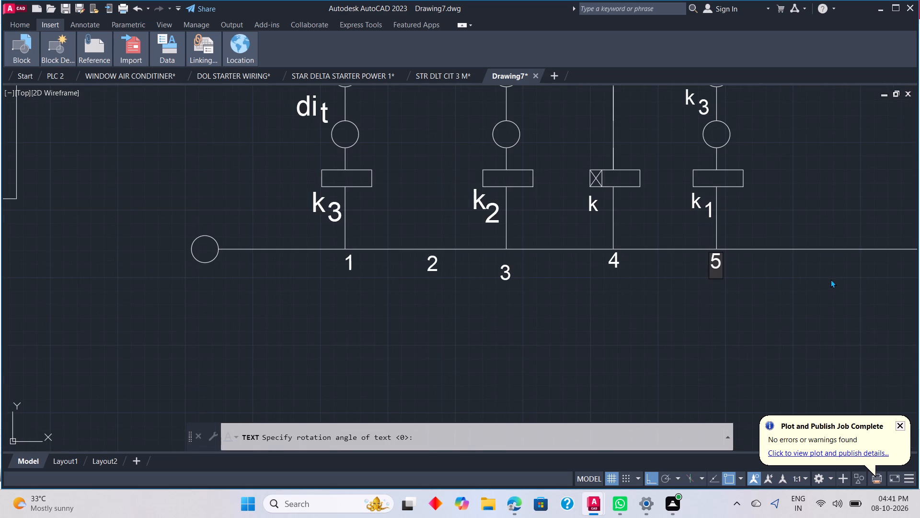
{"action": "left_click", "coordinate": [825, 271]}
{"action": "key", "text": "6"}
{"action": "scroll", "coordinate": [823, 304], "scroll_direction": "down", "scroll_amount": 4}
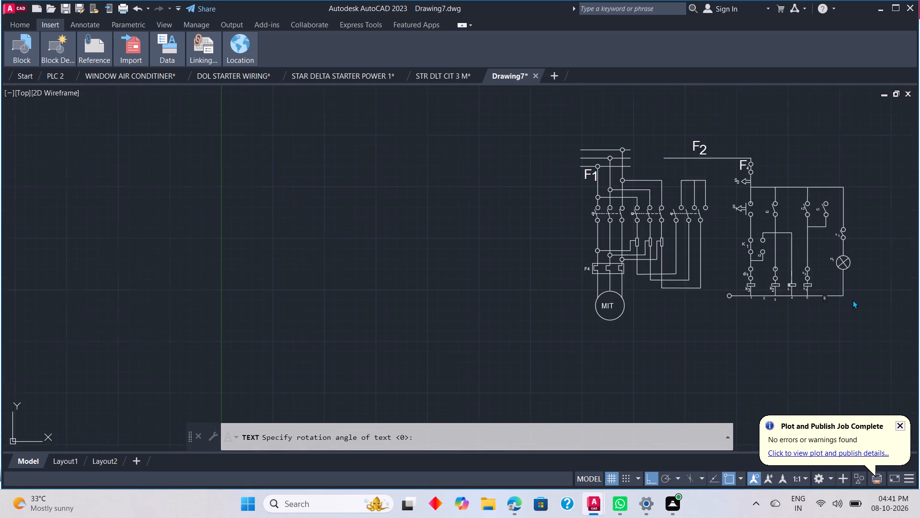
Number the lamp line 7 just below the right-hand end of the control circuit's bottom line, completing the branch numbering.
{"action": "scroll", "coordinate": [844, 301], "scroll_direction": "up", "scroll_amount": 4}
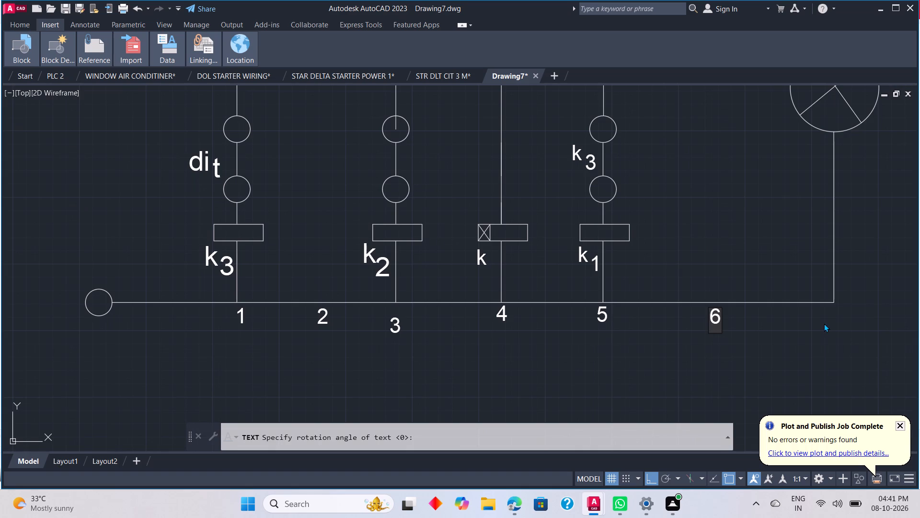
{"action": "left_click", "coordinate": [831, 317]}
{"action": "key", "text": "7"}
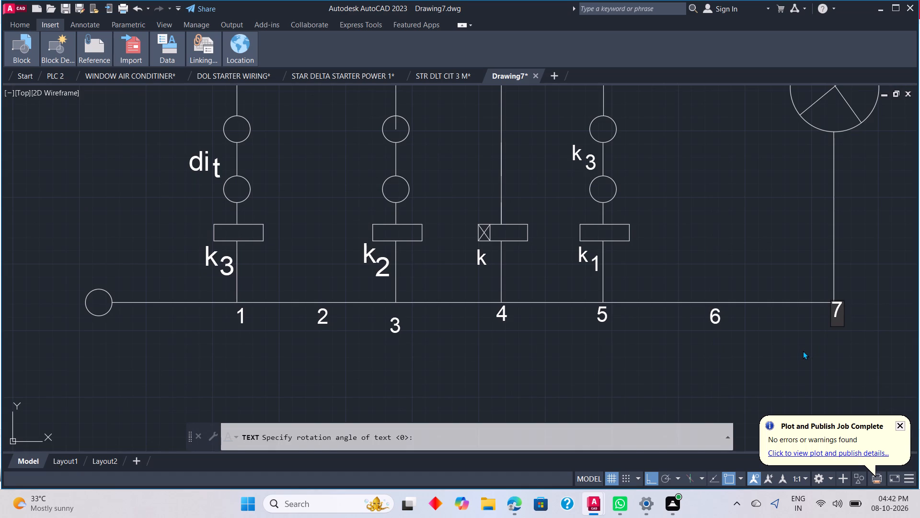
{"action": "key", "text": "BackSpace"}
{"action": "left_click", "coordinate": [830, 330]}
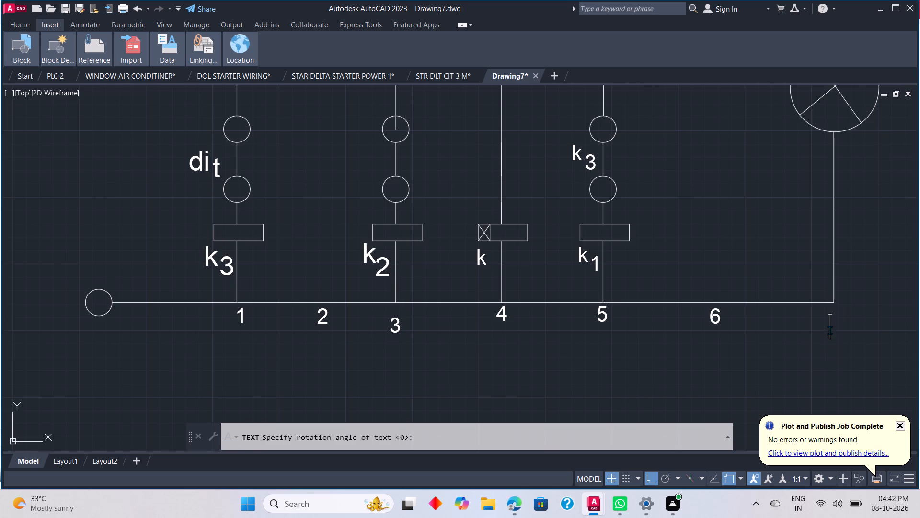
{"action": "key", "text": "7"}
{"action": "key", "text": "BackSpace"}
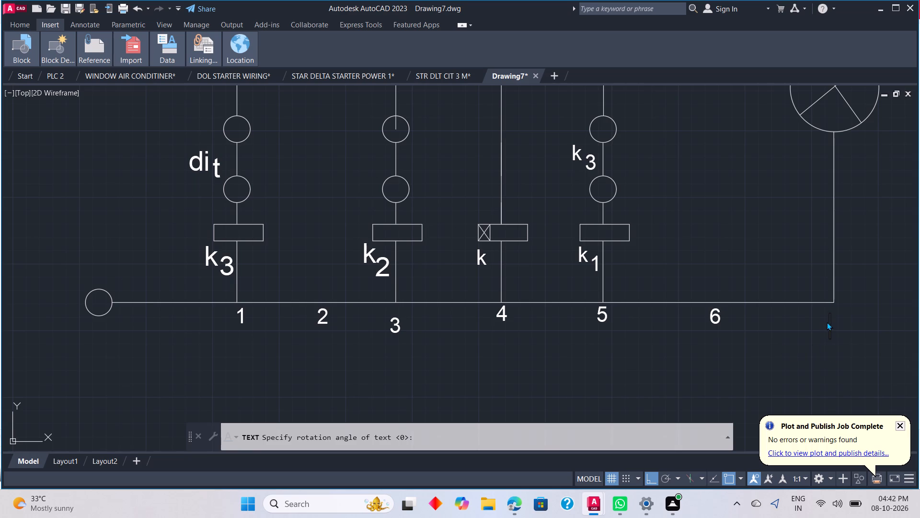
{"action": "left_click", "coordinate": [824, 321]}
{"action": "scroll", "coordinate": [833, 330], "scroll_direction": "up", "scroll_amount": 3}
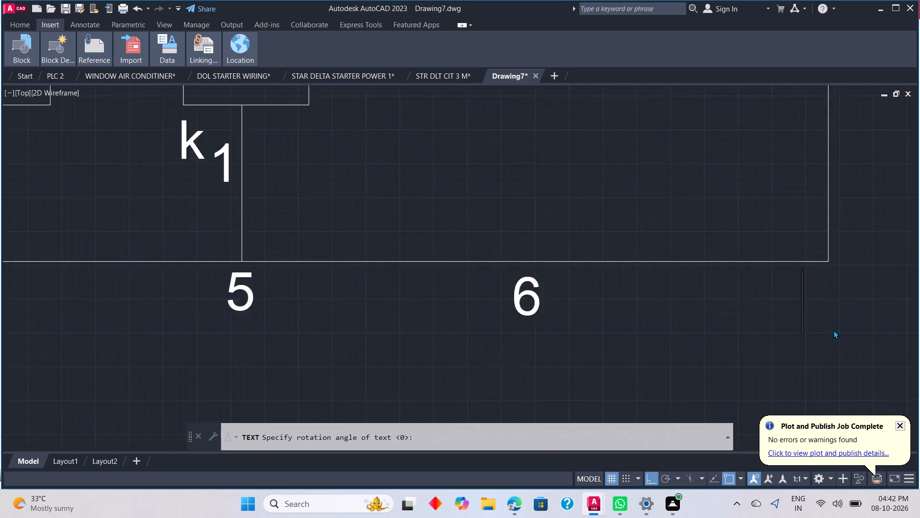
{"action": "key", "text": "7"}
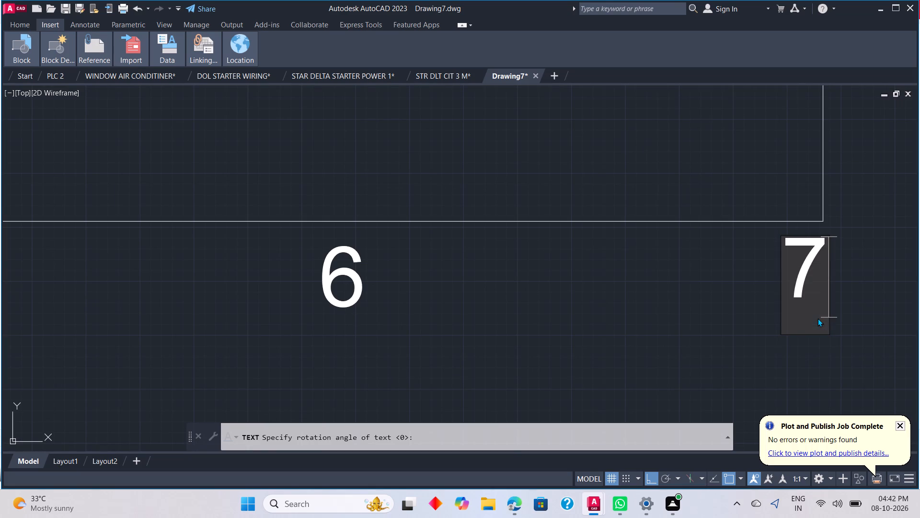
{"action": "scroll", "coordinate": [771, 325], "scroll_direction": "down", "scroll_amount": 3}
{"action": "scroll", "coordinate": [669, 335], "scroll_direction": "down", "scroll_amount": 4}
{"action": "scroll", "coordinate": [537, 319], "scroll_direction": "up", "scroll_amount": 1}
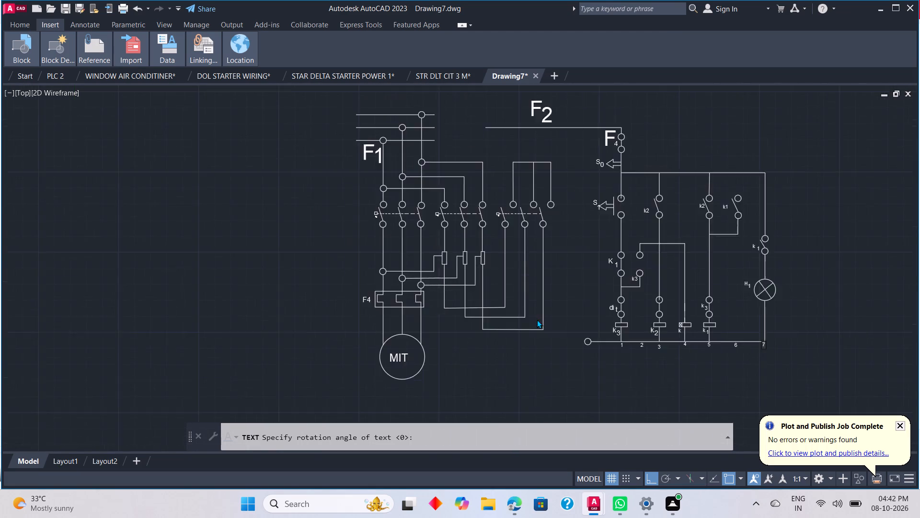
{"action": "scroll", "coordinate": [537, 319], "scroll_direction": "up", "scroll_amount": 1}
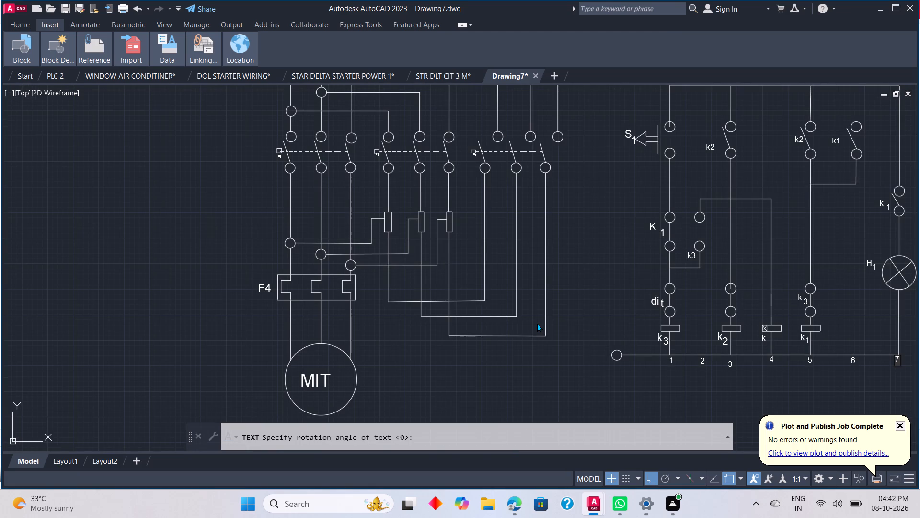
{"action": "scroll", "coordinate": [537, 323], "scroll_direction": "down", "scroll_amount": 2}
{"action": "scroll", "coordinate": [534, 281], "scroll_direction": "up", "scroll_amount": 1}
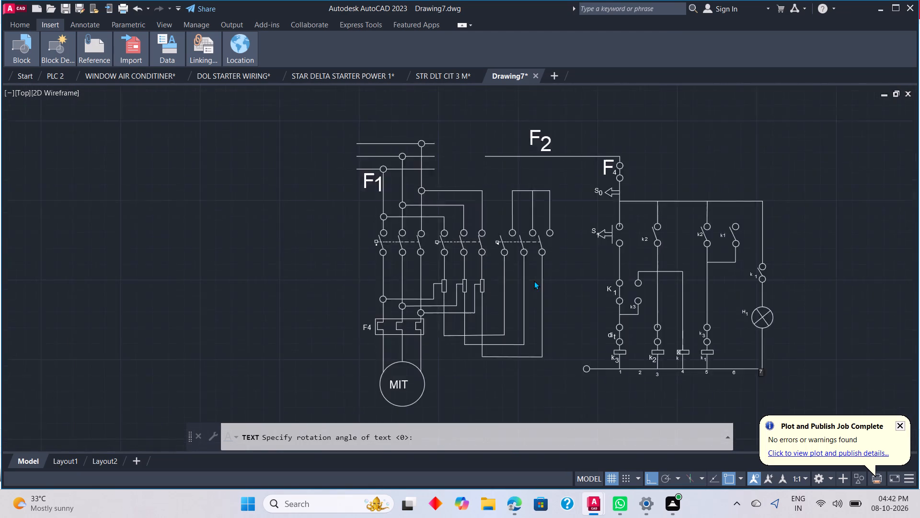
{"action": "scroll", "coordinate": [534, 281], "scroll_direction": "up", "scroll_amount": 2}
{"action": "scroll", "coordinate": [533, 194], "scroll_direction": "up", "scroll_amount": 1}
{"action": "scroll", "coordinate": [533, 207], "scroll_direction": "down", "scroll_amount": 4}
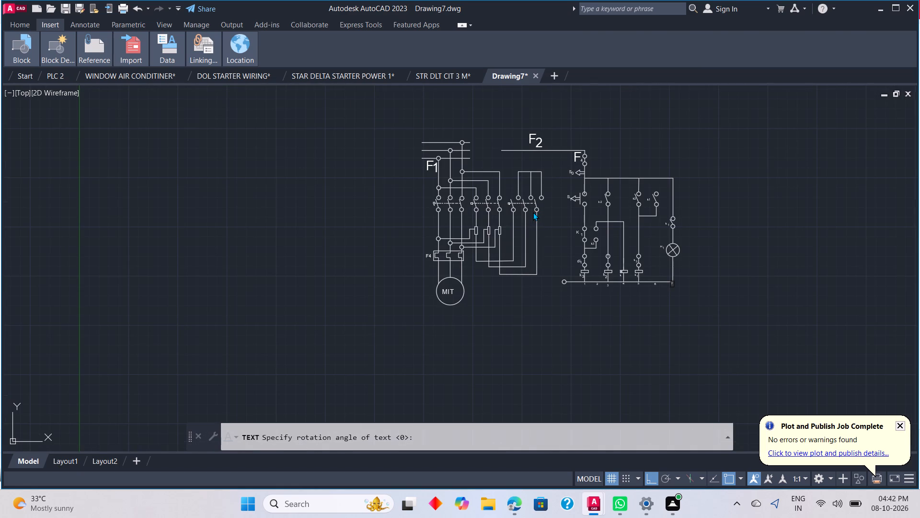
{"action": "key", "text": "Escape"}
Draw a slim horizontal fuse rectangle straddling the control circuit's top supply line, directly beneath the F2 label and slightly wider than it.
{"action": "scroll", "coordinate": [521, 139], "scroll_direction": "up", "scroll_amount": 2}
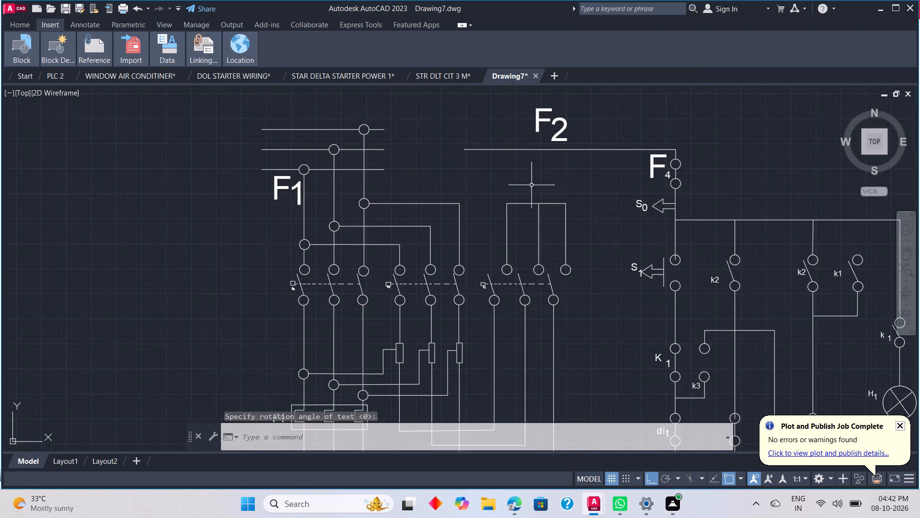
{"action": "scroll", "coordinate": [534, 195], "scroll_direction": "up", "scroll_amount": 2}
{"action": "type", "text": "REC"}
{"action": "key", "text": "space"}
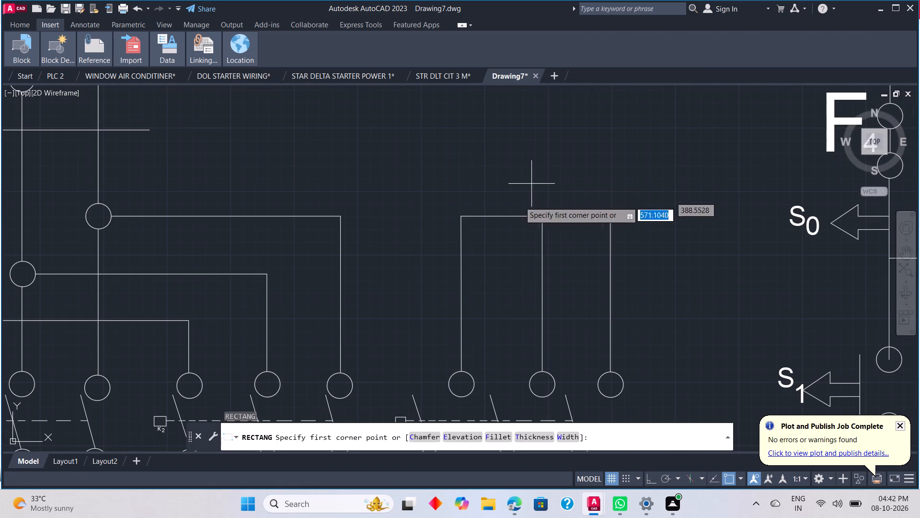
{"action": "middle_click_drag", "start_coordinate": [591, 151], "coordinate": [560, 307]}
{"action": "middle_click", "coordinate": [542, 373]}
{"action": "scroll", "coordinate": [497, 276], "scroll_direction": "up", "scroll_amount": 1}
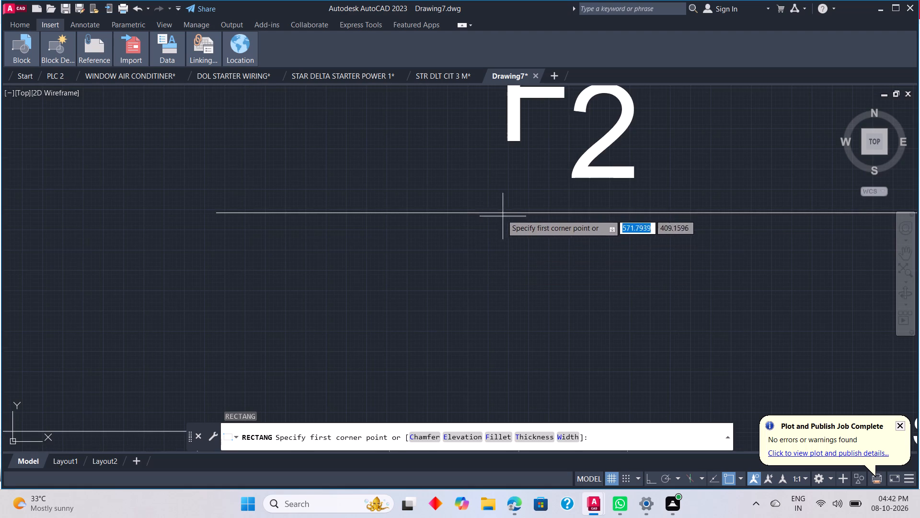
{"action": "left_click", "coordinate": [493, 199]}
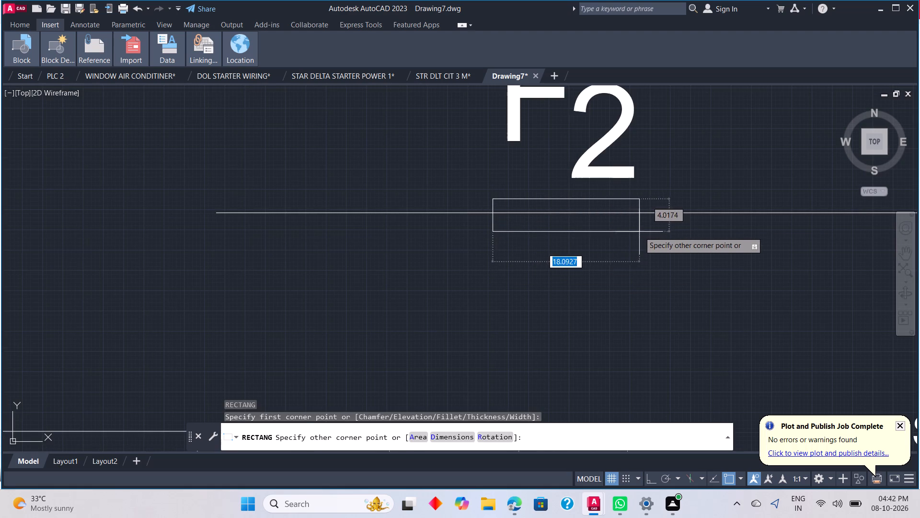
{"action": "left_click", "coordinate": [645, 225]}
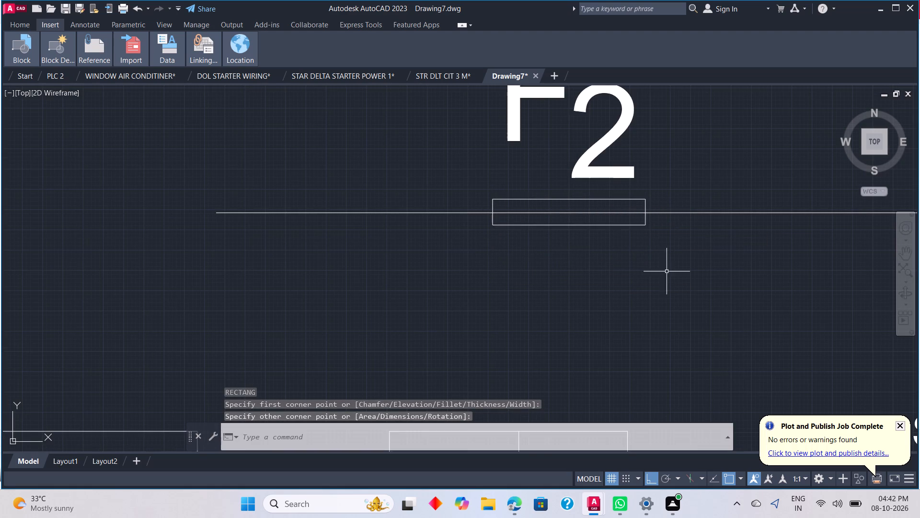
Copy the circle on the power circuit's uppermost supply line, from its centre to the open left end of the F2 line.
{"action": "scroll", "coordinate": [677, 287], "scroll_direction": "down", "scroll_amount": 3}
{"action": "scroll", "coordinate": [574, 289], "scroll_direction": "up", "scroll_amount": 1}
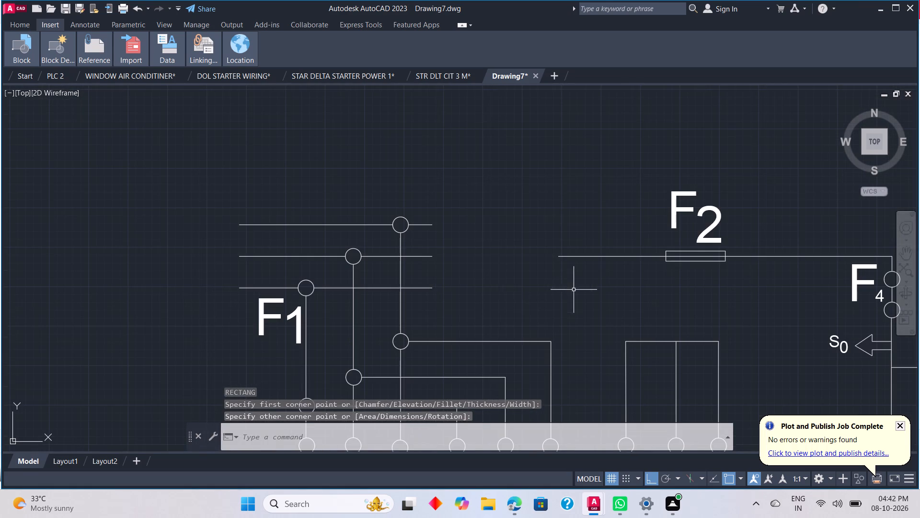
{"action": "left_click", "coordinate": [407, 229]}
{"action": "right_click", "coordinate": [425, 248]}
{"action": "left_click", "coordinate": [471, 282]}
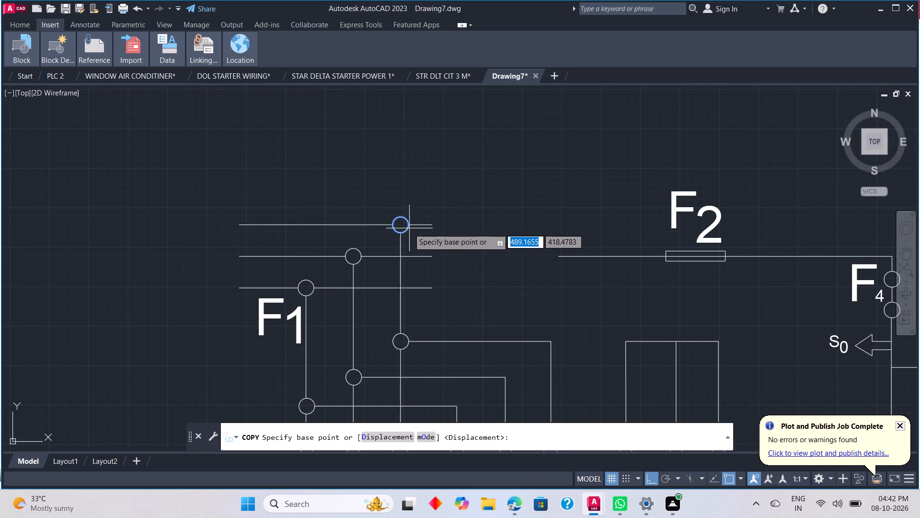
{"action": "left_click", "coordinate": [401, 220]}
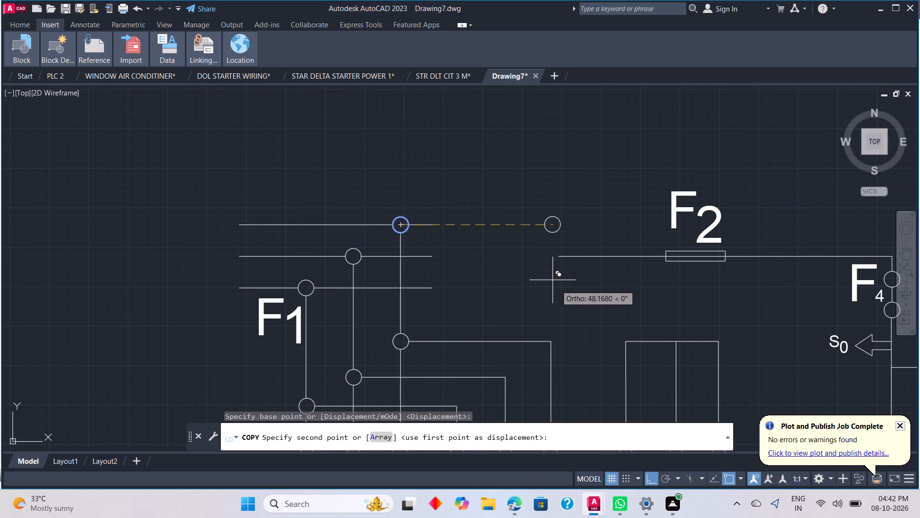
{"action": "left_click", "coordinate": [650, 483]}
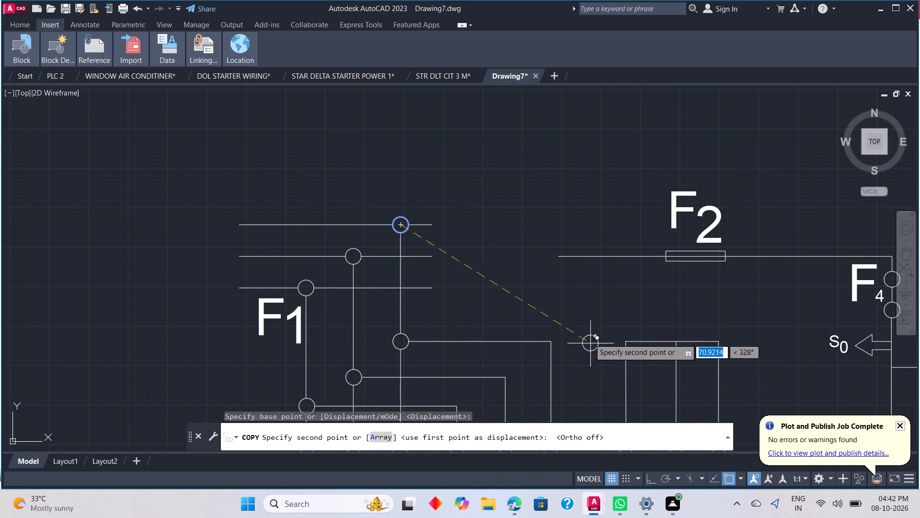
{"action": "left_click", "coordinate": [558, 254]}
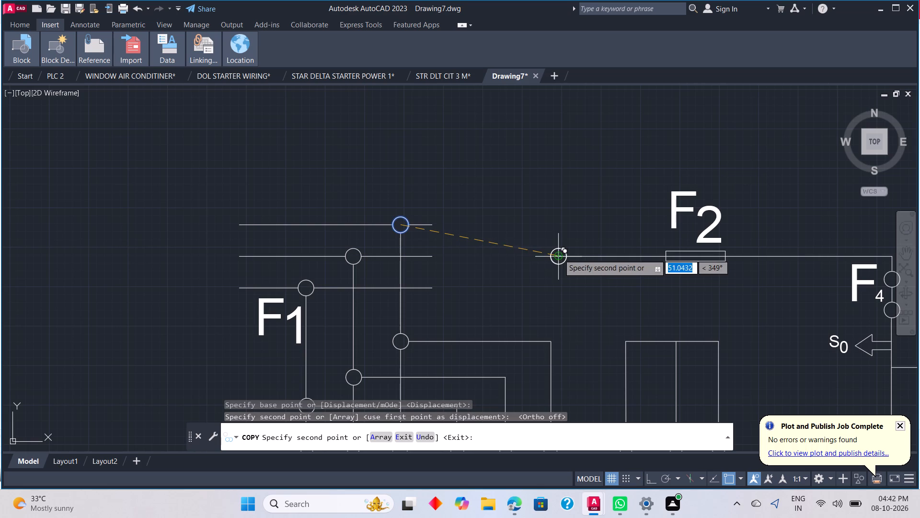
{"action": "key", "text": "Escape"}
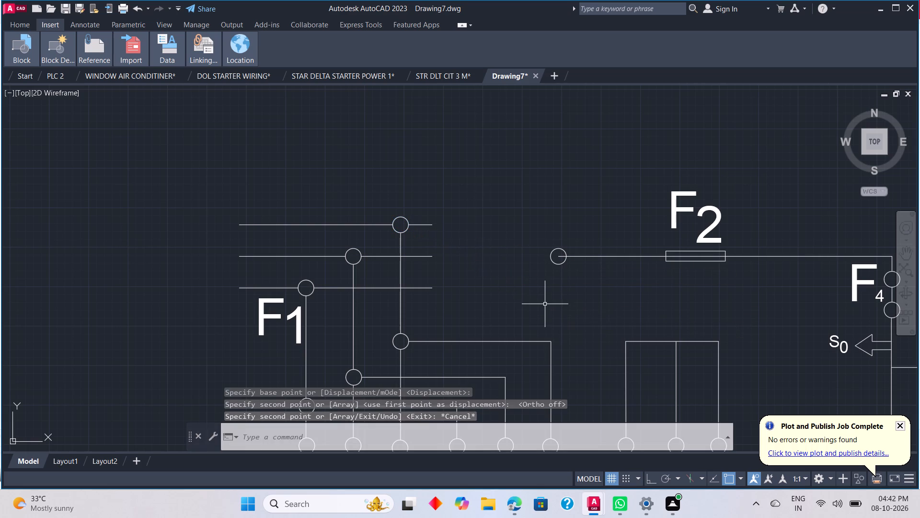
Trim away the piece of the F2 line that lies inside the terminal circle at its left end.
{"action": "type", "text": "TR"}
{"action": "key", "text": "space"}
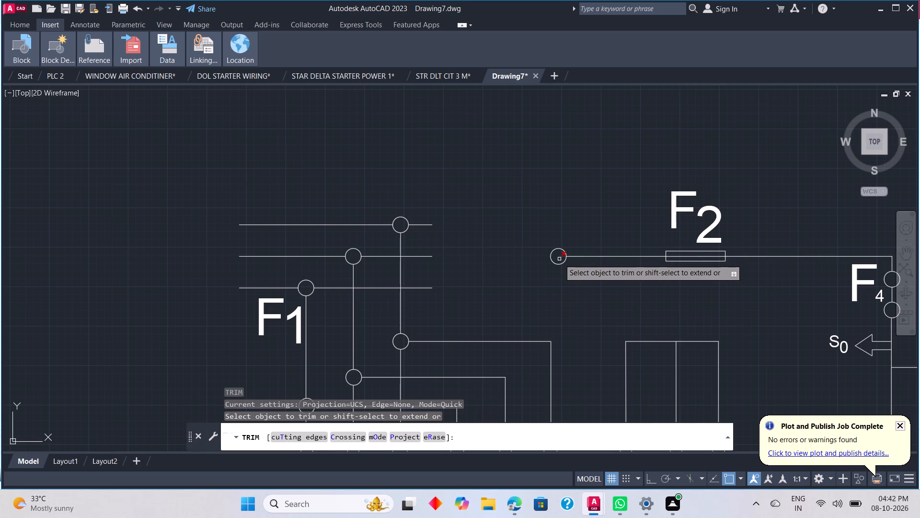
{"action": "left_click", "coordinate": [560, 256]}
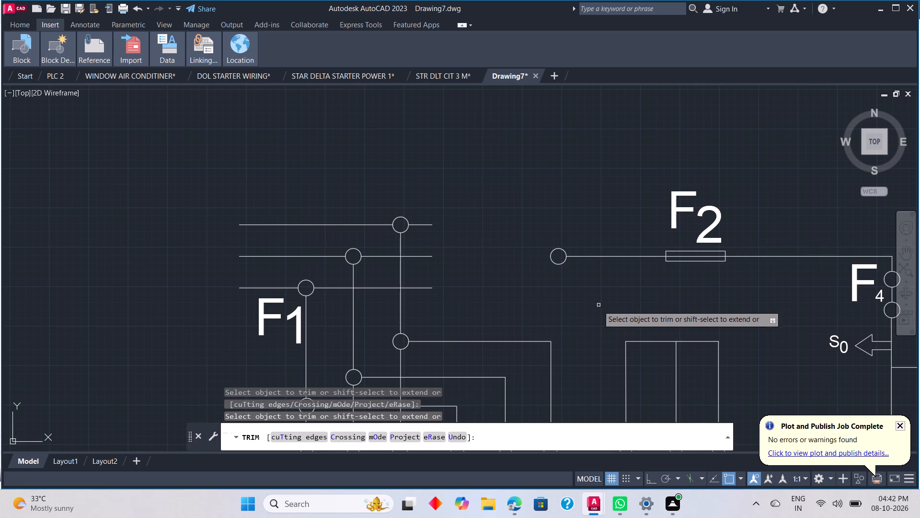
{"action": "key", "text": "Escape"}
Label the terminal circle at the left end of the control circuit's bottom line with a capital N just below it.
{"action": "scroll", "coordinate": [667, 311], "scroll_direction": "down", "scroll_amount": 1}
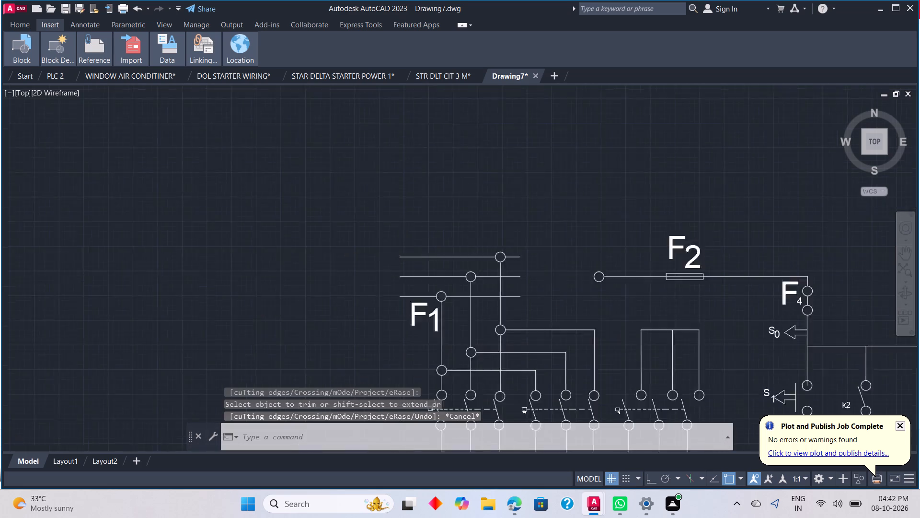
{"action": "scroll", "coordinate": [667, 311], "scroll_direction": "down", "scroll_amount": 2}
{"action": "scroll", "coordinate": [699, 361], "scroll_direction": "down", "scroll_amount": 3}
{"action": "scroll", "coordinate": [698, 377], "scroll_direction": "up", "scroll_amount": 3}
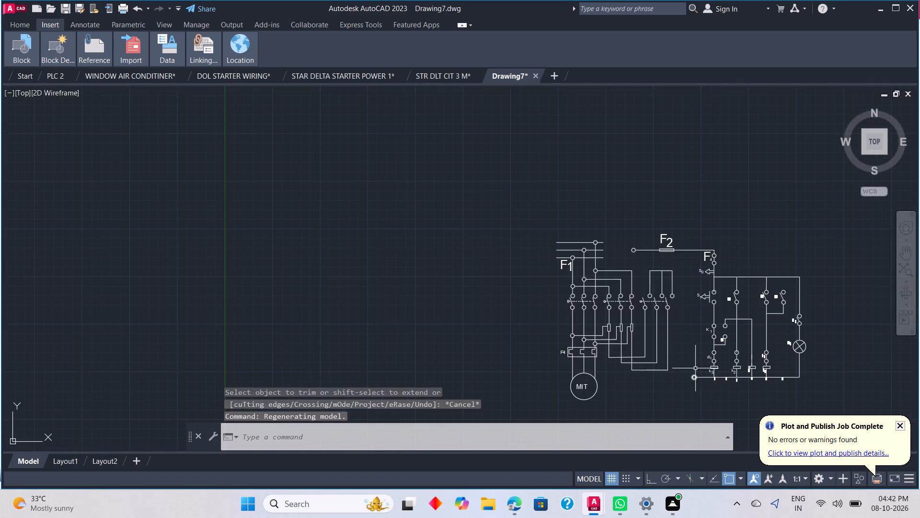
{"action": "scroll", "coordinate": [703, 395], "scroll_direction": "up", "scroll_amount": 2}
{"action": "scroll", "coordinate": [701, 386], "scroll_direction": "down", "scroll_amount": 3}
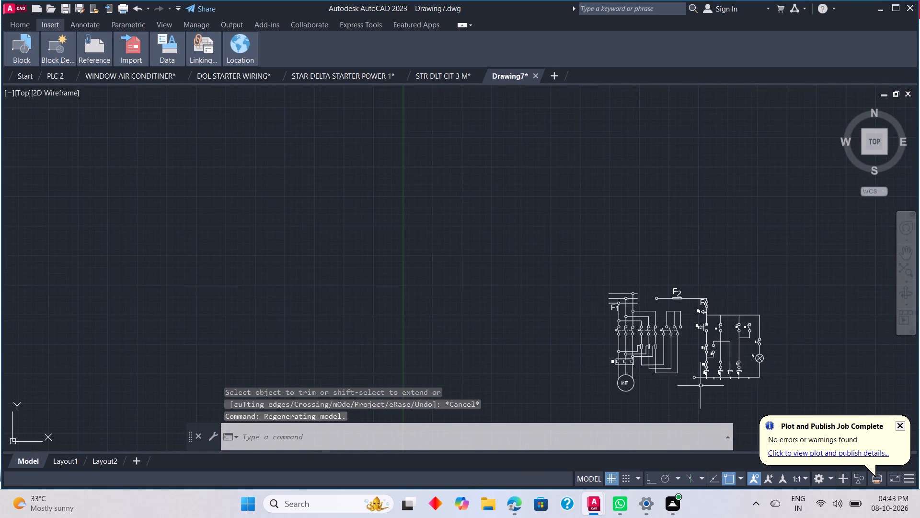
{"action": "scroll", "coordinate": [701, 396], "scroll_direction": "up", "scroll_amount": 5}
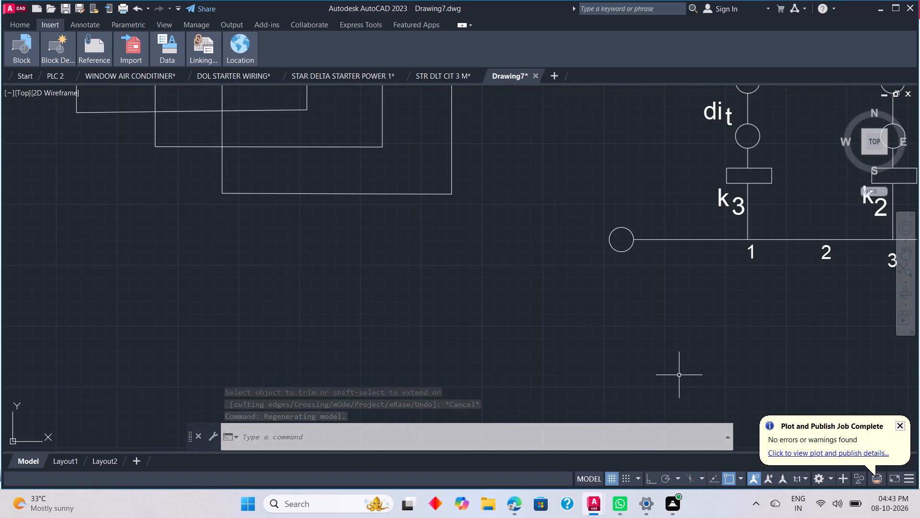
{"action": "key", "text": "t"}
{"action": "key", "text": "e"}
{"action": "type", "text": "XTV"}
{"action": "key", "text": "space"}
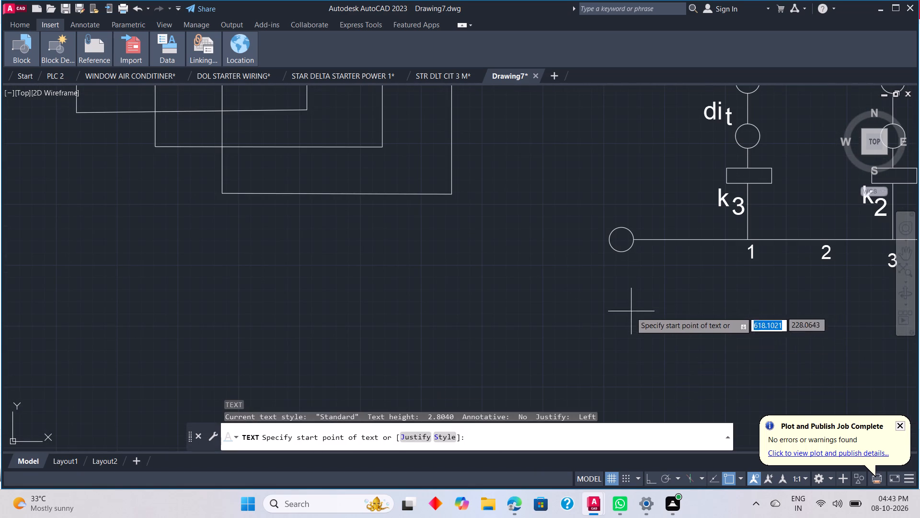
{"action": "left_click", "coordinate": [611, 284]}
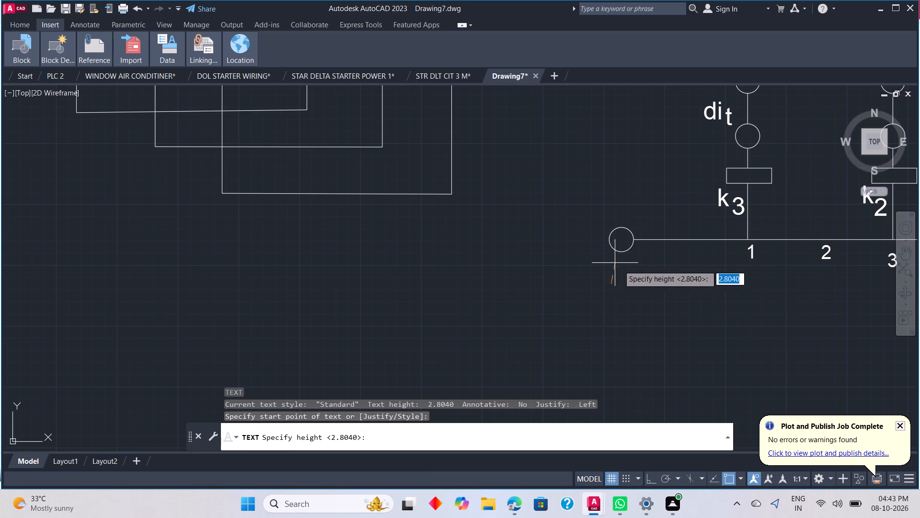
{"action": "left_click", "coordinate": [652, 472]}
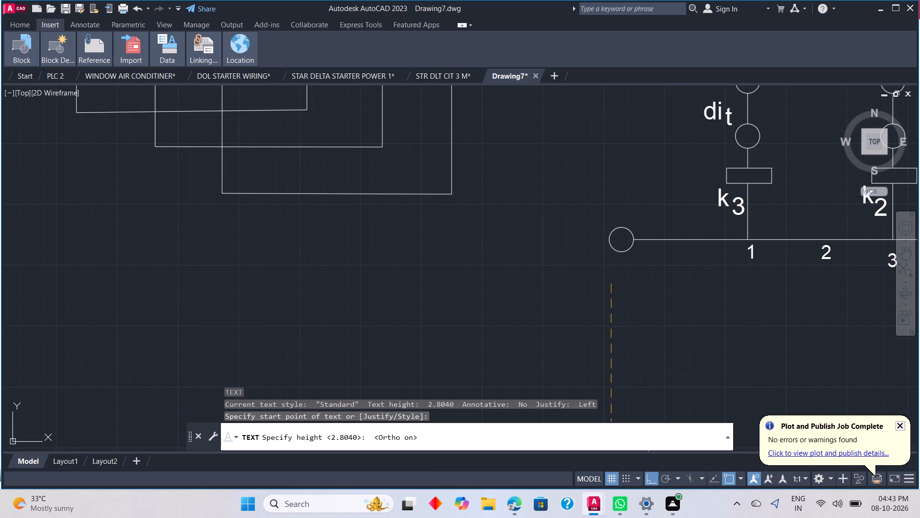
{"action": "left_click", "coordinate": [626, 264]}
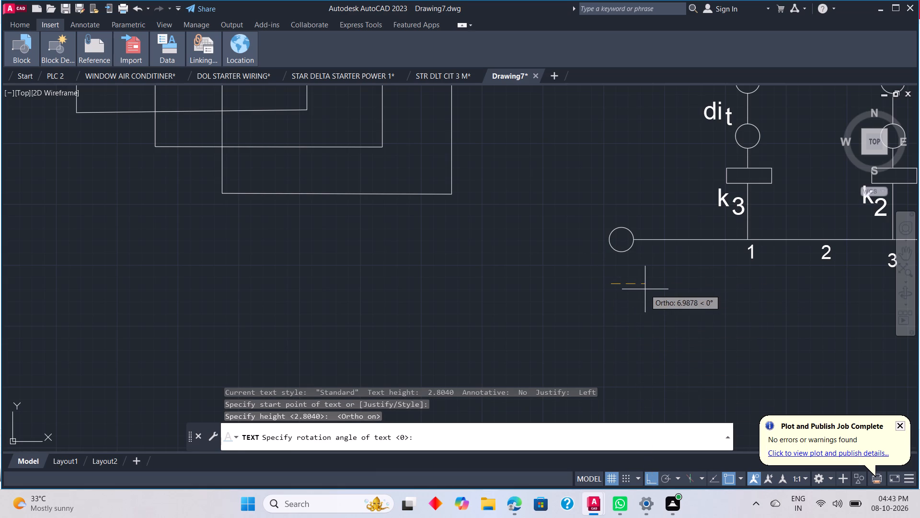
{"action": "left_click", "coordinate": [626, 284]}
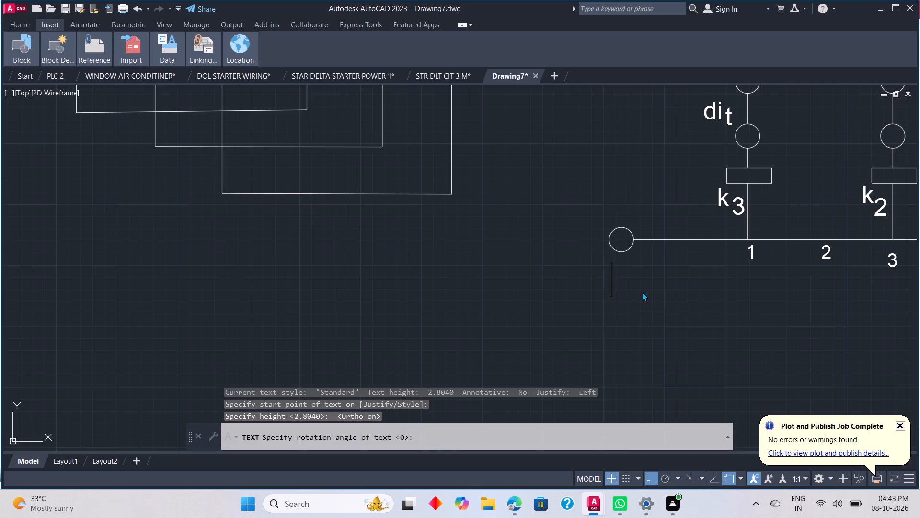
{"action": "key", "text": "n"}
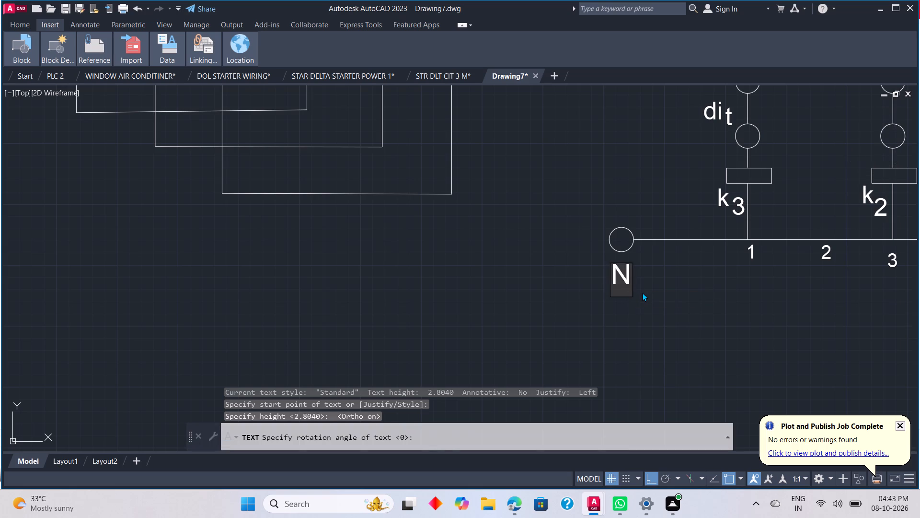
Finish the N label below the terminal circle on the control circuit's bottom line.
{"action": "scroll", "coordinate": [642, 293], "scroll_direction": "down", "scroll_amount": 3}
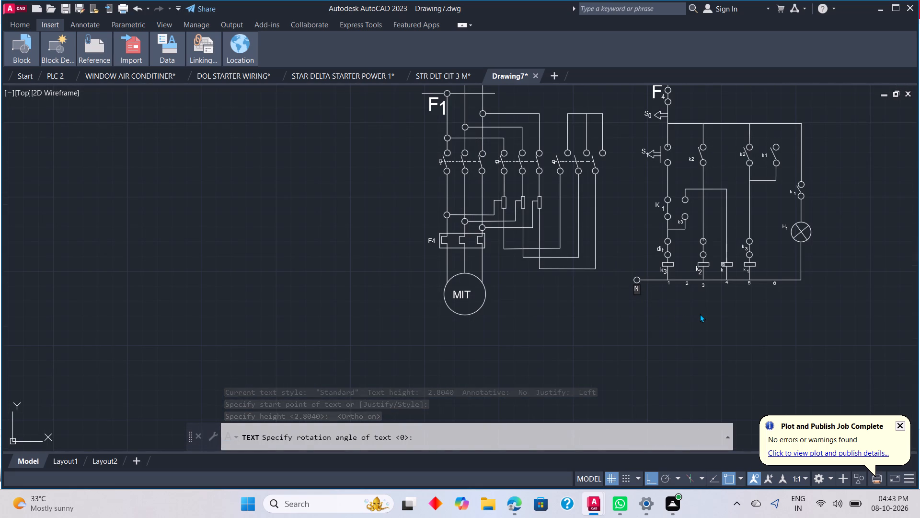
{"action": "left_click", "coordinate": [700, 314]}
{"action": "key", "text": "Escape"}
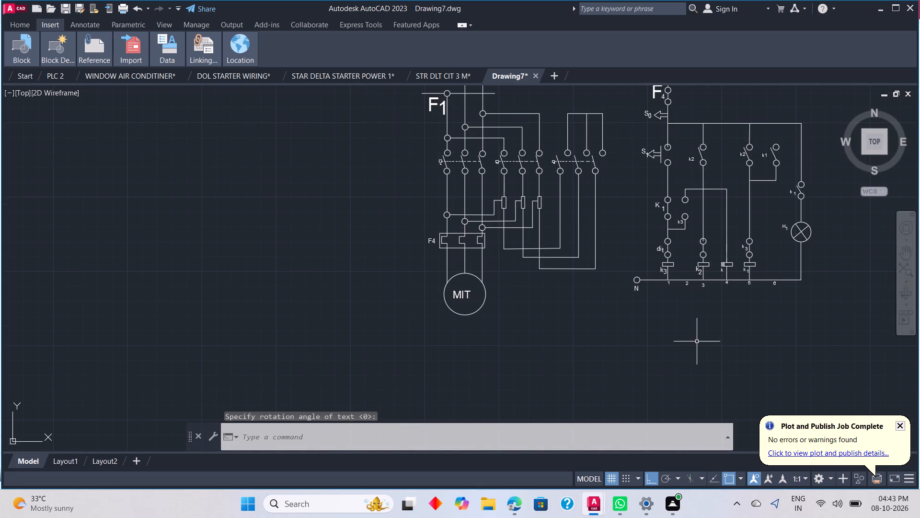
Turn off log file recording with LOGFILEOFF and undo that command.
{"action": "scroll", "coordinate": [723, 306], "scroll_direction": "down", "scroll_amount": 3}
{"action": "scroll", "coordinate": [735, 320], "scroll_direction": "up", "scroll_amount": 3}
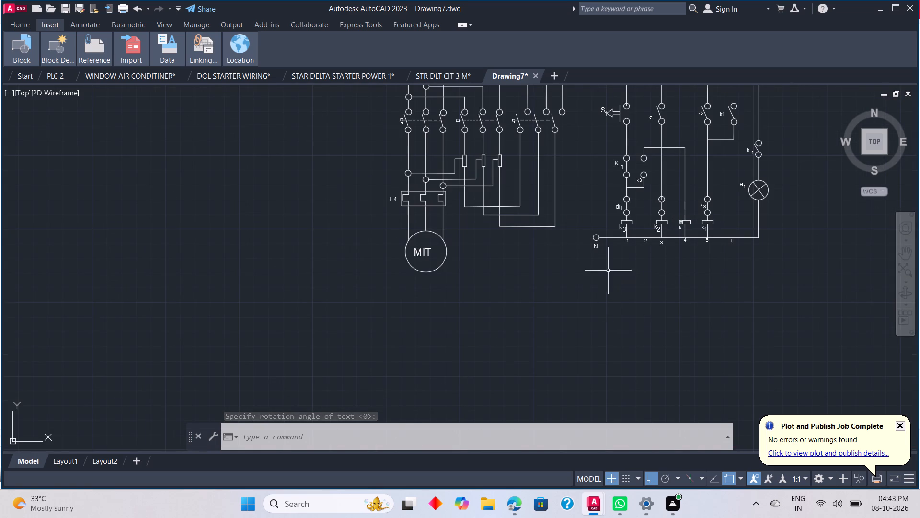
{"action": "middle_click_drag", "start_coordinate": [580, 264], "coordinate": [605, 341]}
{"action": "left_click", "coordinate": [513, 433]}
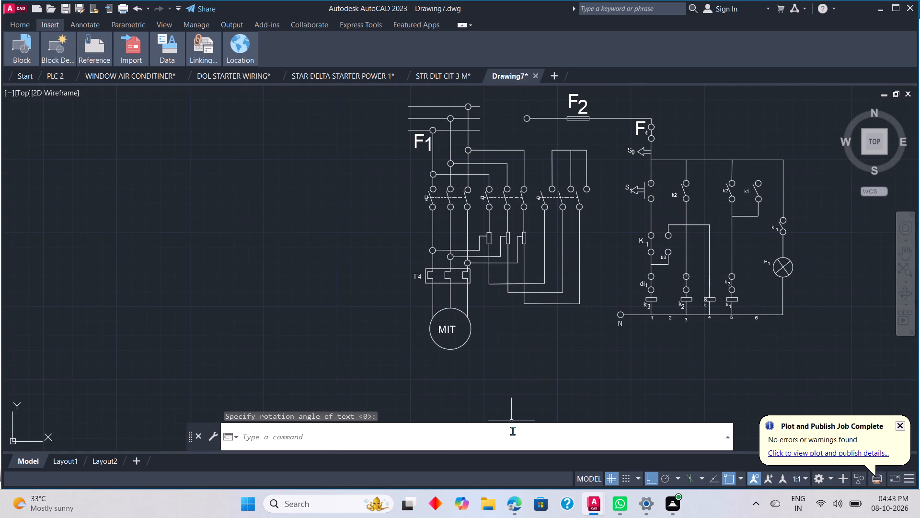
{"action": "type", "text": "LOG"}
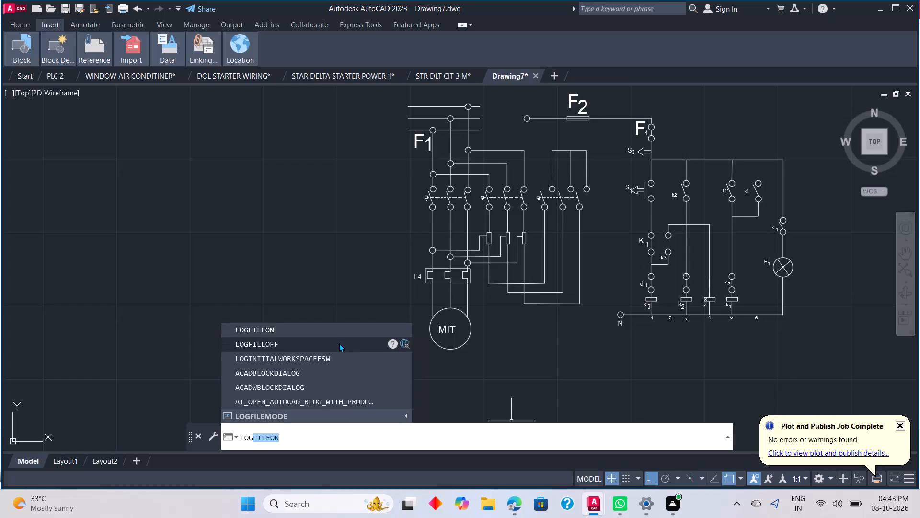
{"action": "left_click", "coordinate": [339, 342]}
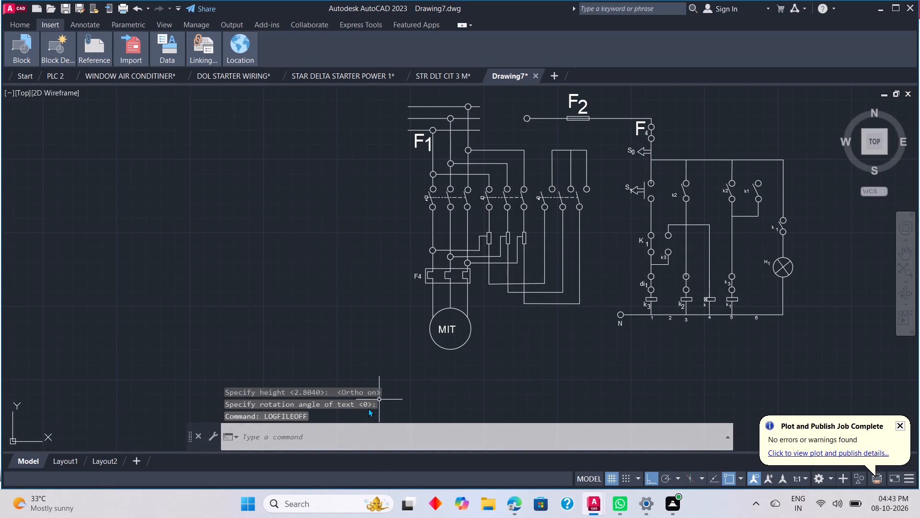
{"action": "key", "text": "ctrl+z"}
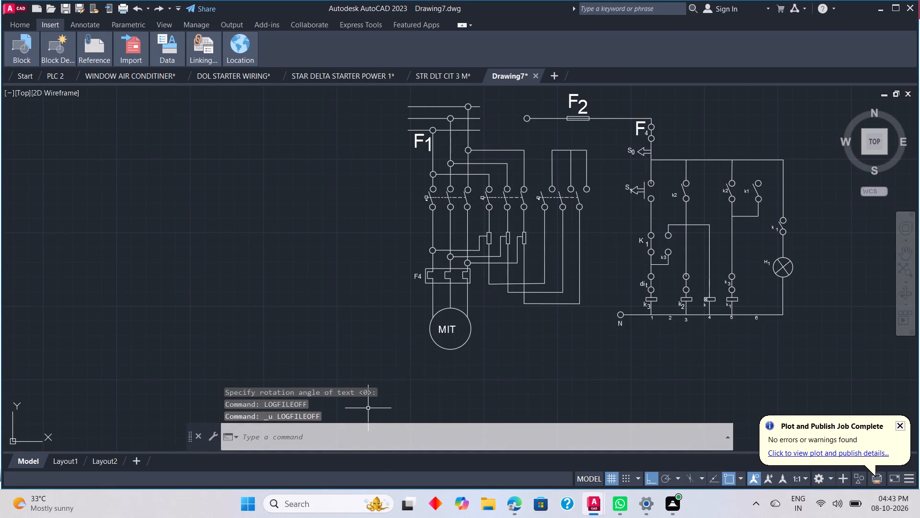
Turn off log file recording with the LOGFILEOFF command.
{"action": "left_click", "coordinate": [359, 440]}
{"action": "type", "text": "LOG"}
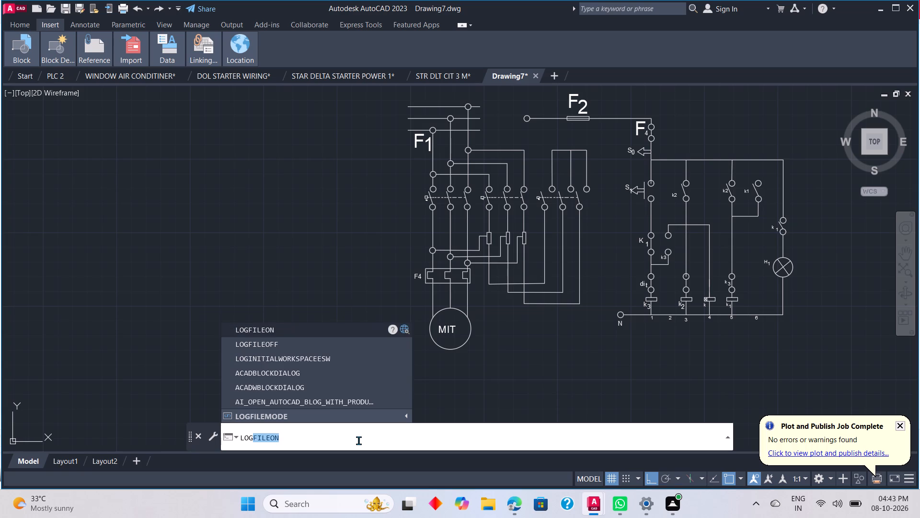
{"action": "left_click", "coordinate": [324, 346]}
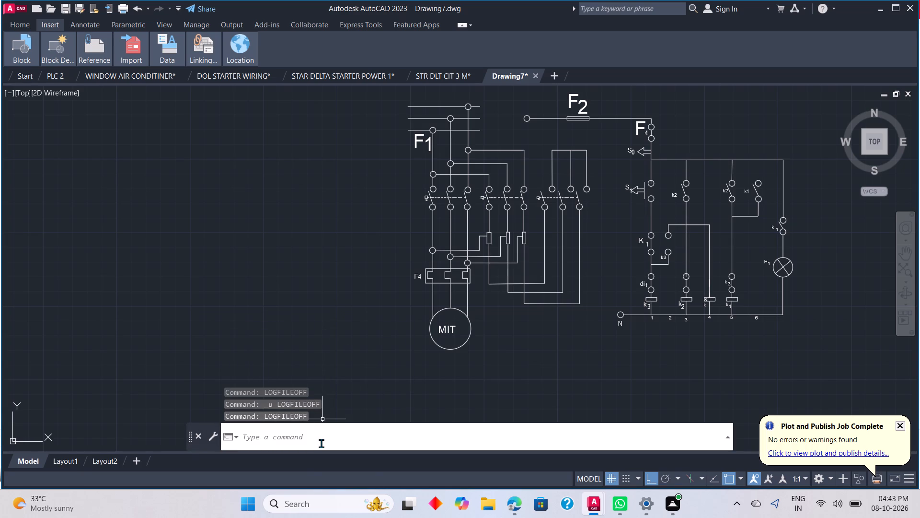
Save the drawing to the Desktop under the file name AUTO STR DLT STR CPC.
{"action": "key", "text": "ctrl+s"}
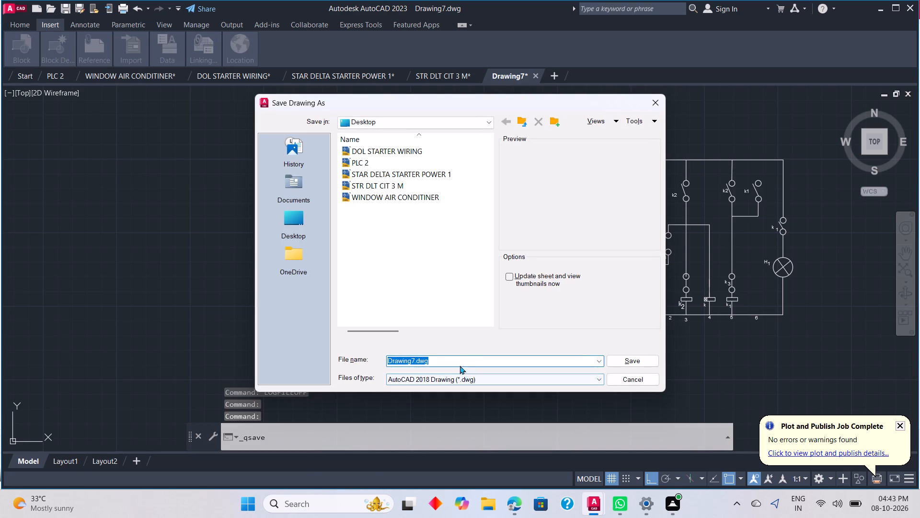
{"action": "left_click", "coordinate": [461, 360]}
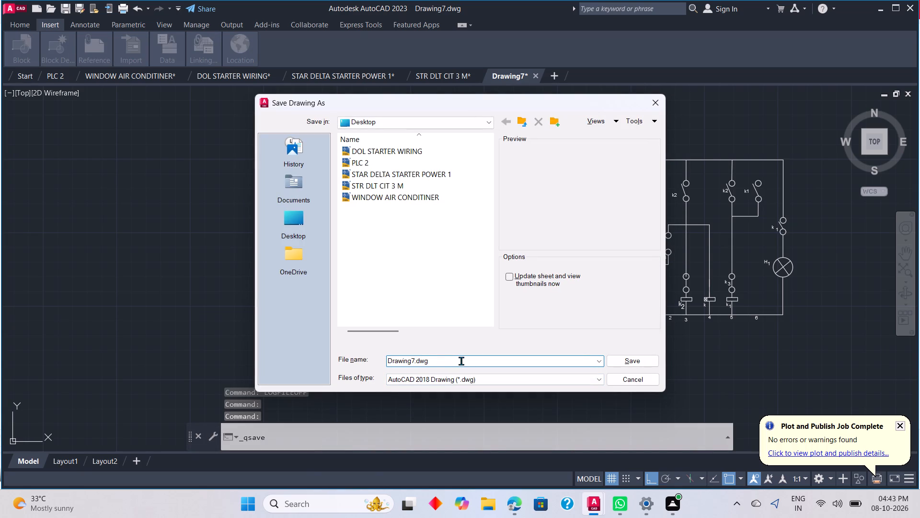
{"action": "left_click_drag", "start_coordinate": [462, 360], "coordinate": [362, 371]}
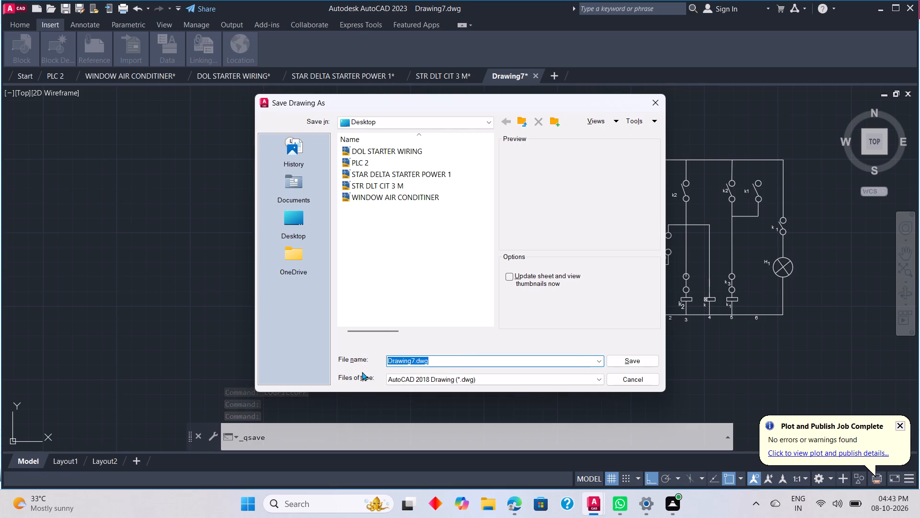
{"action": "key", "text": "BackSpace"}
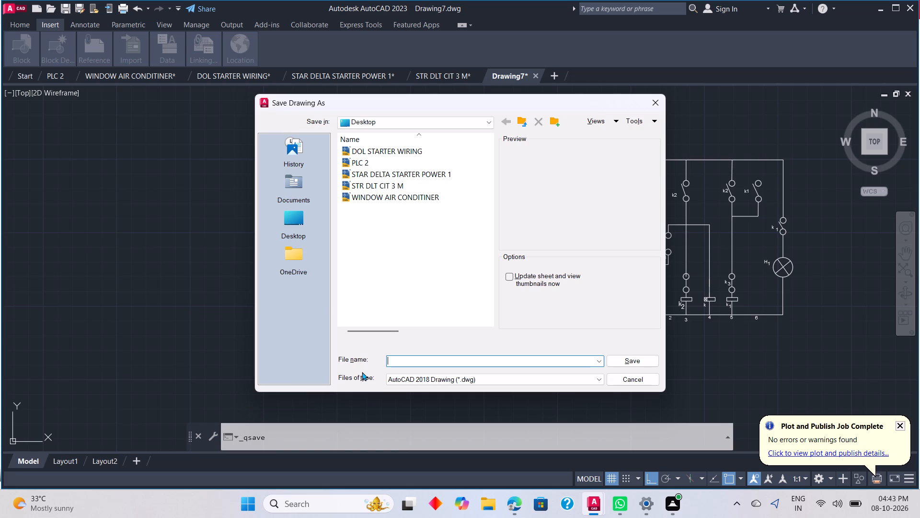
{"action": "key", "text": "a"}
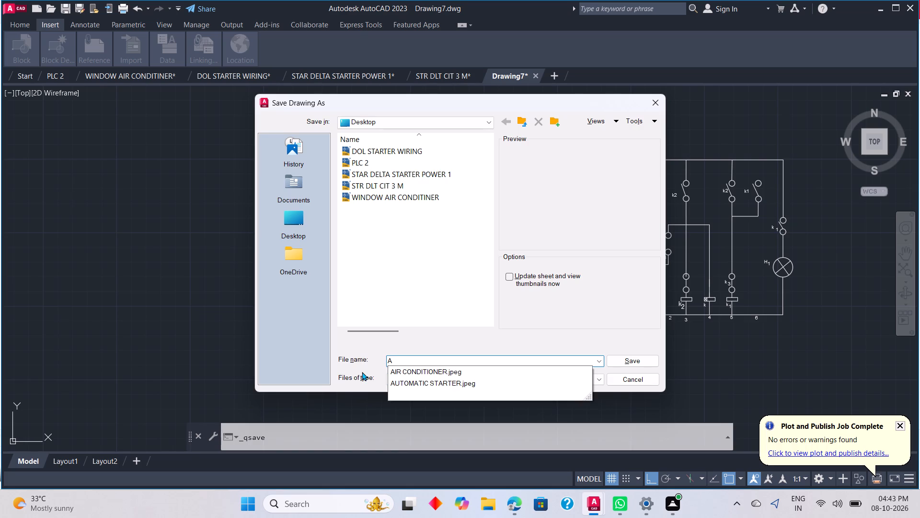
{"action": "type", "text": "UT"}
{"action": "key", "text": "o"}
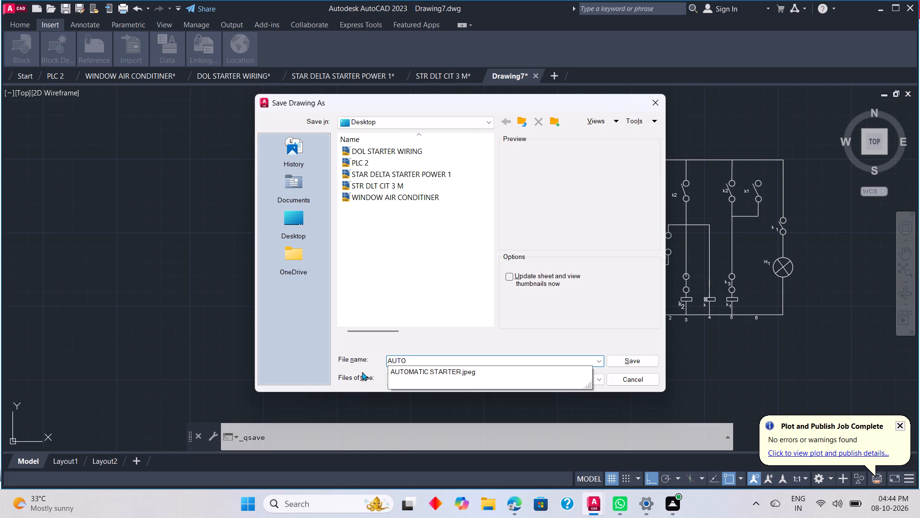
{"action": "key", "text": "space"}
{"action": "type", "text": "STR"}
{"action": "key", "text": "space"}
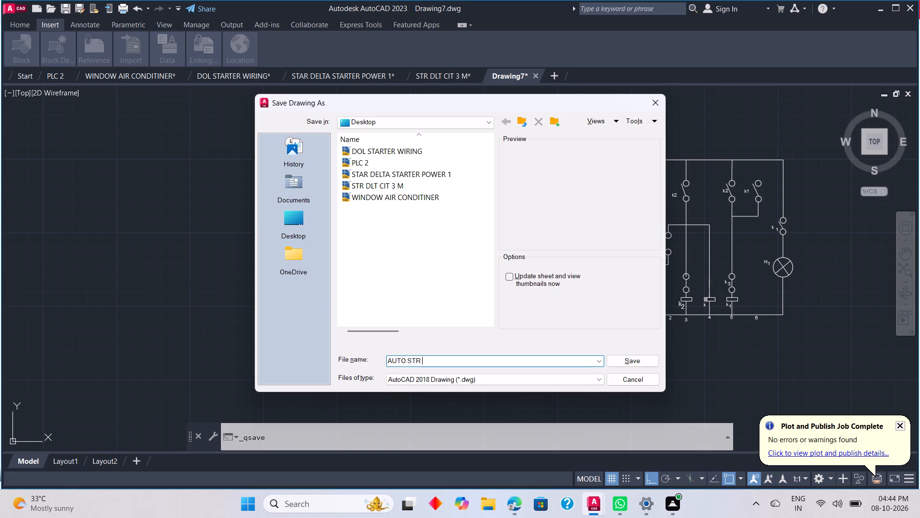
{"action": "key", "text": "d"}
{"action": "key", "text": "l"}
{"action": "type", "text": "T STR"}
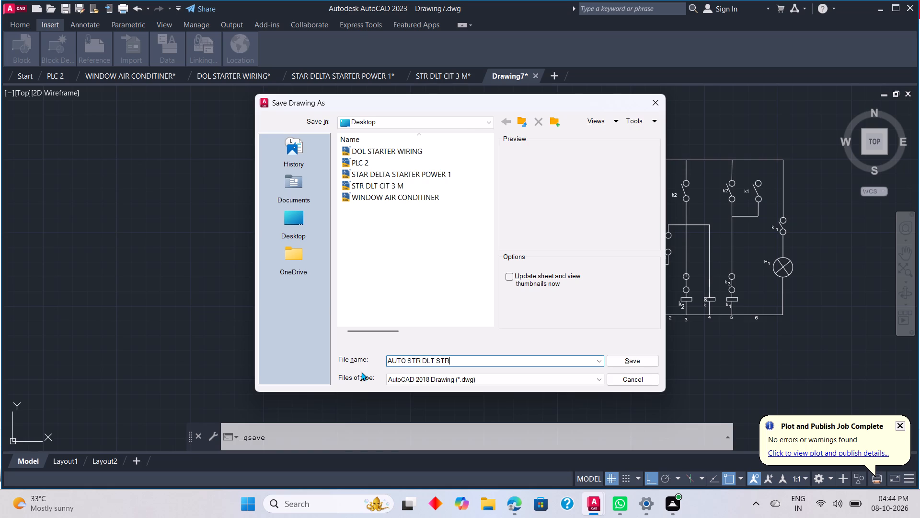
{"action": "key", "text": "space"}
{"action": "type", "text": "C"}
{"action": "type", "text": "PC"}
{"action": "left_click", "coordinate": [632, 361]}
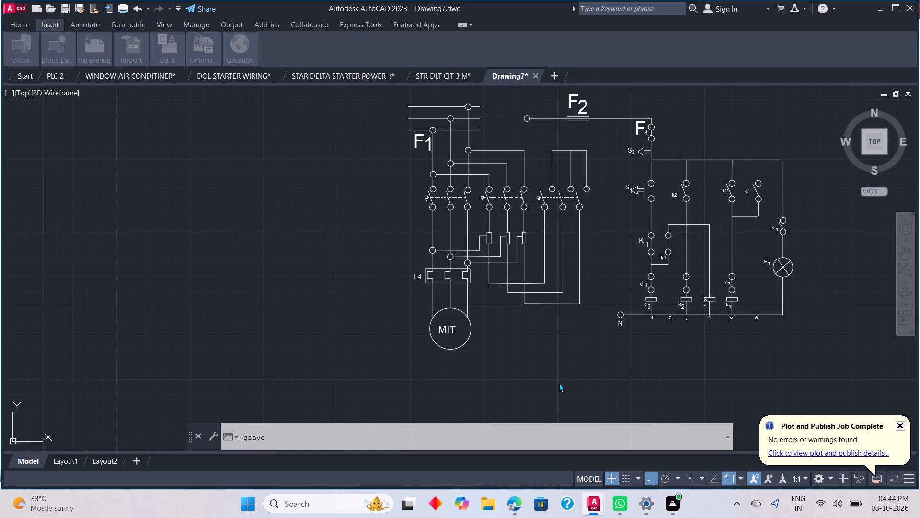
Set up a single-sheet plot with the DWG To PDF.pc3 plotter and ISO A4 (210.00 x 297.00 MM) paper.
{"action": "left_click", "coordinate": [478, 436]}
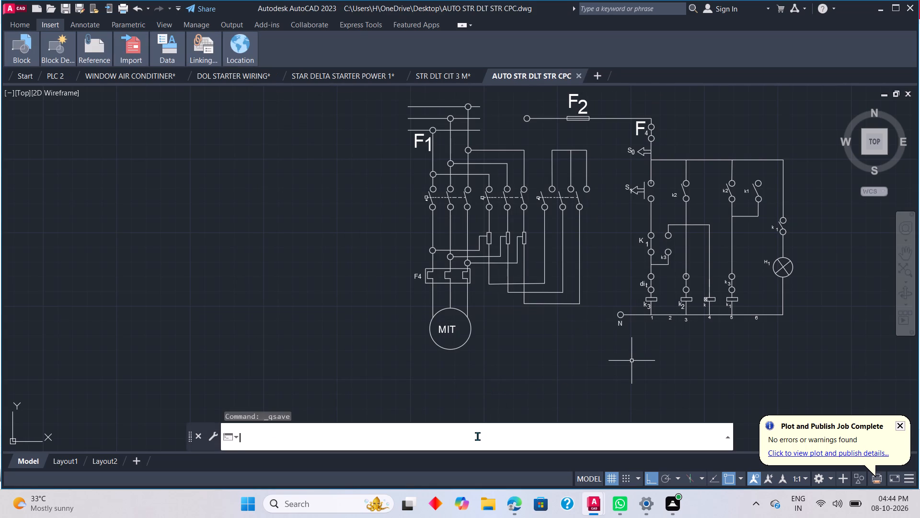
{"action": "type", "text": "PLO"}
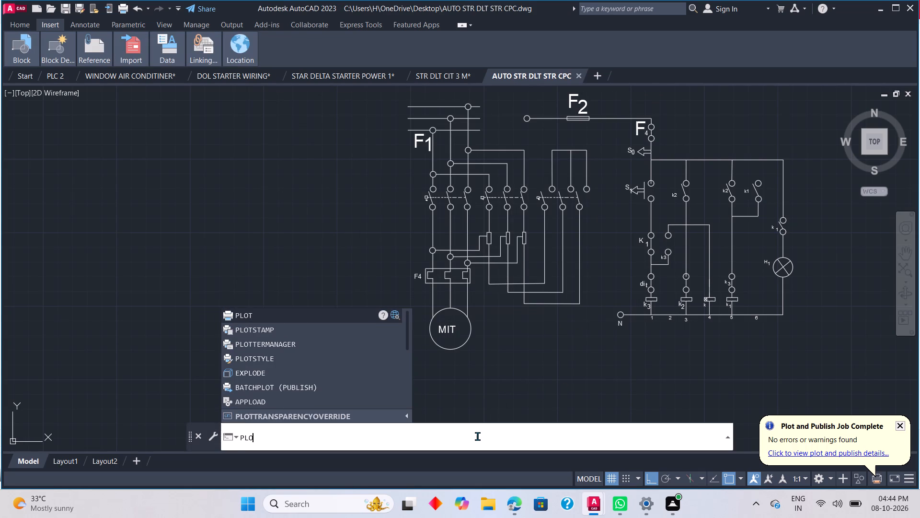
{"action": "key", "text": "t"}
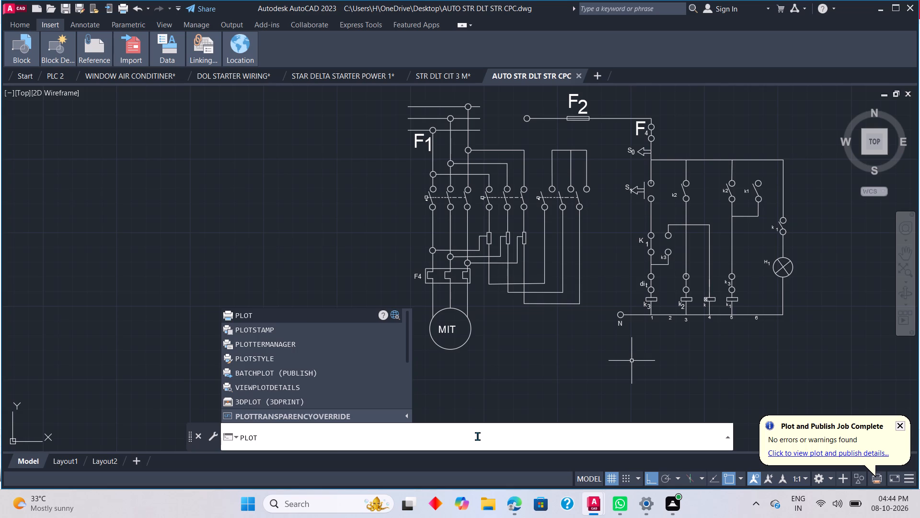
{"action": "left_click", "coordinate": [478, 436]}
{"action": "key", "text": "Return"}
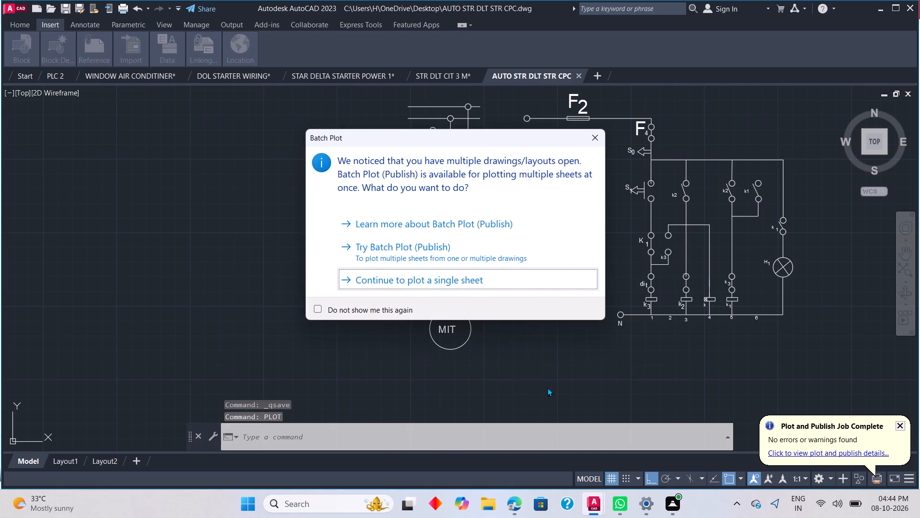
{"action": "left_click", "coordinate": [587, 140]}
{"action": "scroll", "coordinate": [595, 160], "scroll_direction": "down", "scroll_amount": 2}
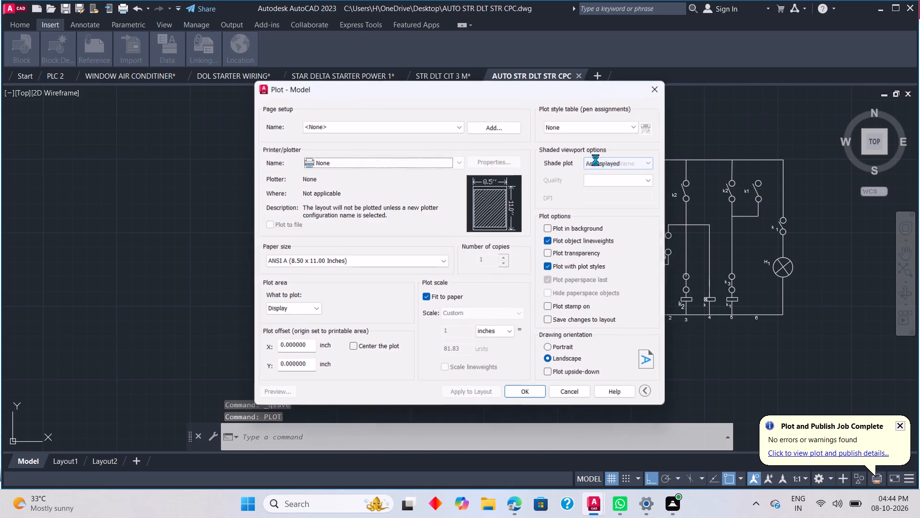
{"action": "scroll", "coordinate": [596, 160], "scroll_direction": "down", "scroll_amount": 2}
{"action": "left_click", "coordinate": [450, 158]}
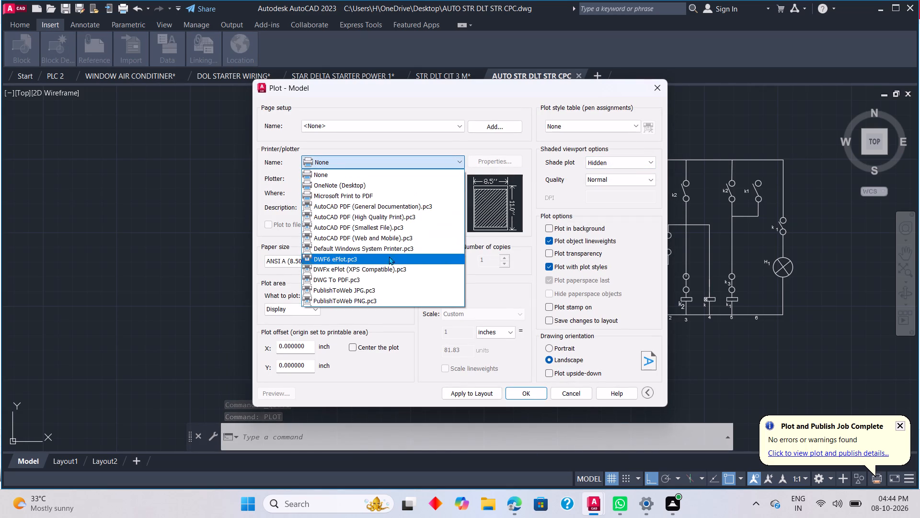
{"action": "left_click", "coordinate": [387, 275]}
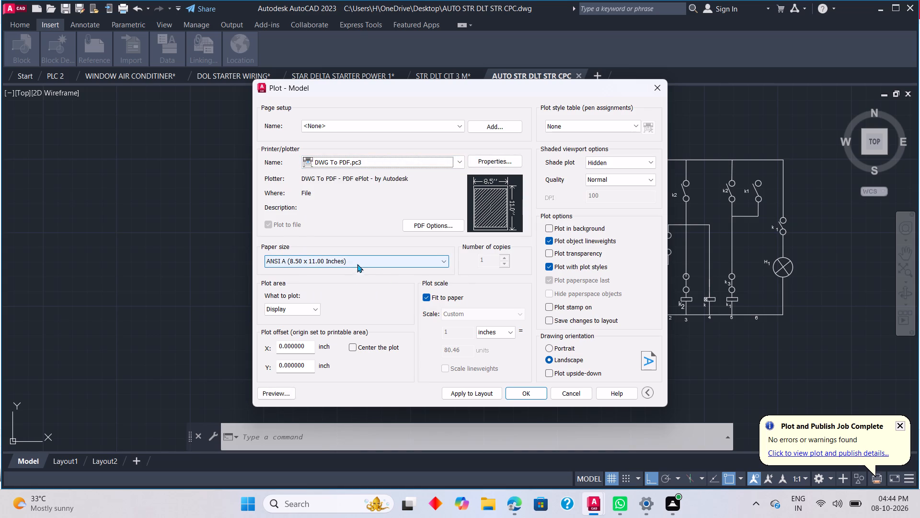
{"action": "left_click", "coordinate": [357, 261]}
{"action": "scroll", "coordinate": [343, 378], "scroll_direction": "down", "scroll_amount": 4}
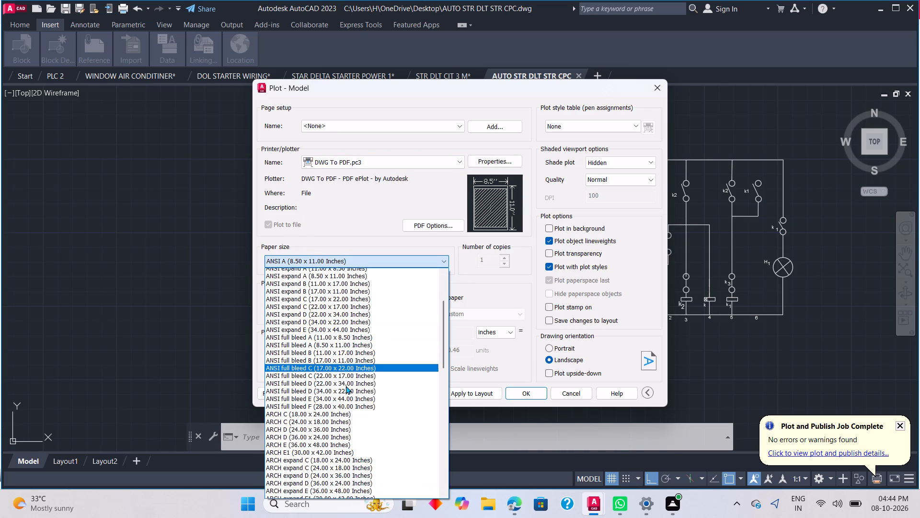
{"action": "scroll", "coordinate": [336, 383], "scroll_direction": "down", "scroll_amount": 9}
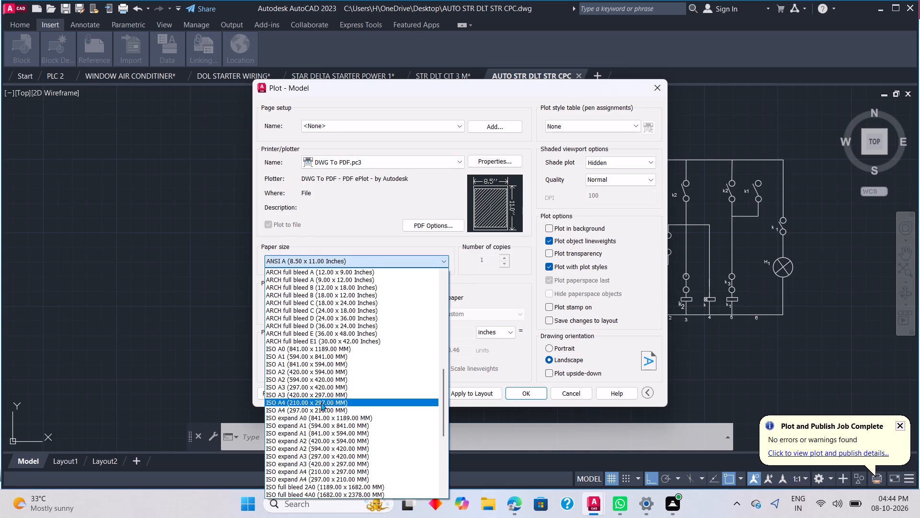
{"action": "left_click", "coordinate": [320, 401]}
Set the plot area to a window enclosing the complete power circuit and control circuit.
{"action": "left_click", "coordinate": [307, 310]}
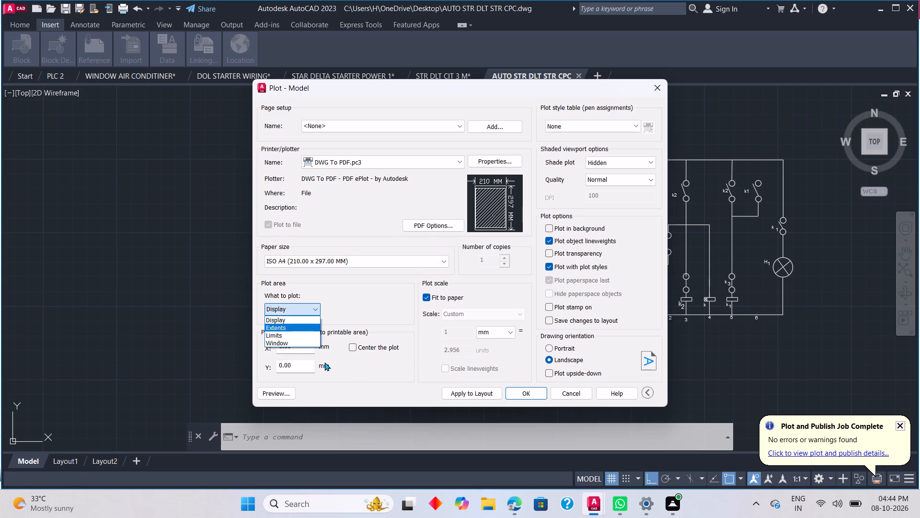
{"action": "left_click", "coordinate": [306, 340]}
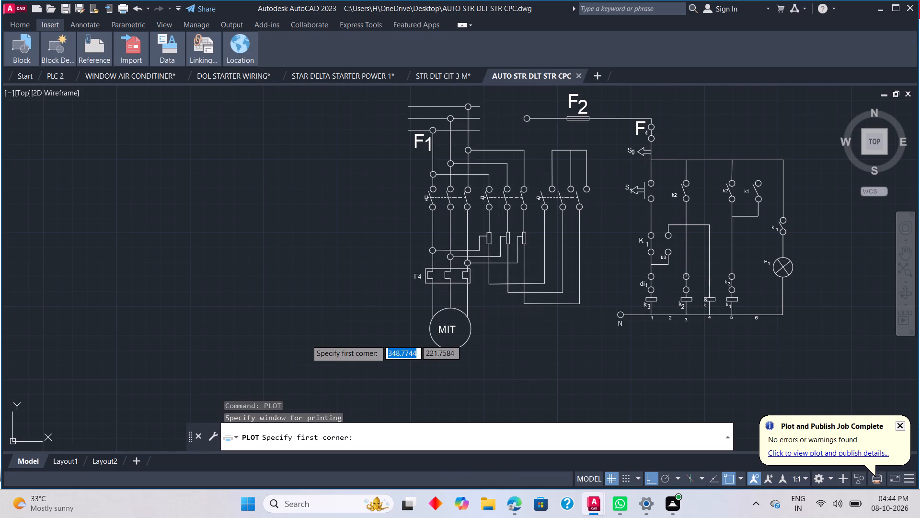
{"action": "scroll", "coordinate": [349, 263], "scroll_direction": "down", "scroll_amount": 1}
{"action": "scroll", "coordinate": [372, 208], "scroll_direction": "up", "scroll_amount": 2}
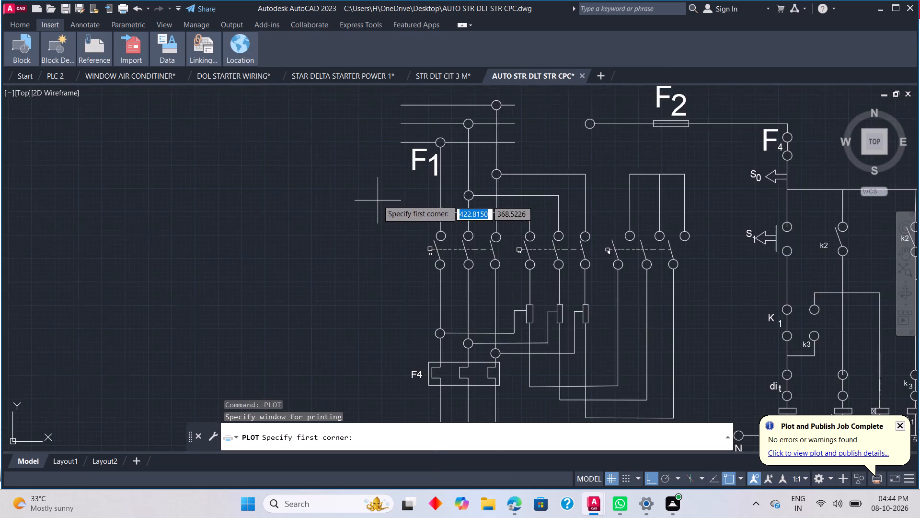
{"action": "scroll", "coordinate": [379, 200], "scroll_direction": "down", "scroll_amount": 3}
{"action": "scroll", "coordinate": [387, 174], "scroll_direction": "up", "scroll_amount": 2}
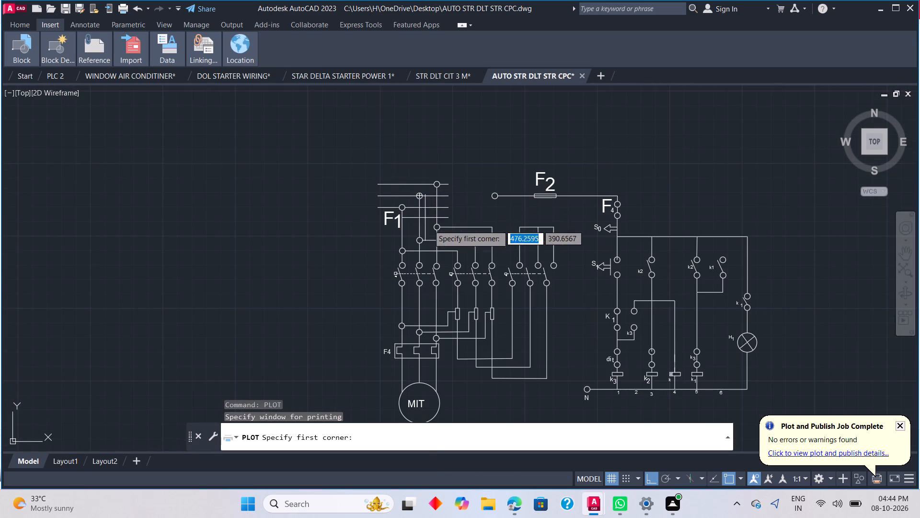
{"action": "middle_click", "coordinate": [504, 286]}
{"action": "scroll", "coordinate": [473, 266], "scroll_direction": "down", "scroll_amount": 1}
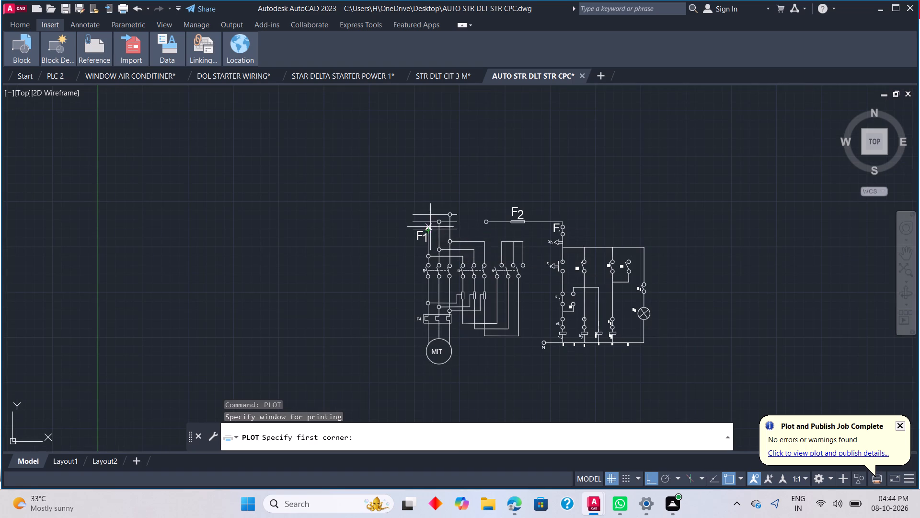
{"action": "scroll", "coordinate": [450, 281], "scroll_direction": "up", "scroll_amount": 1}
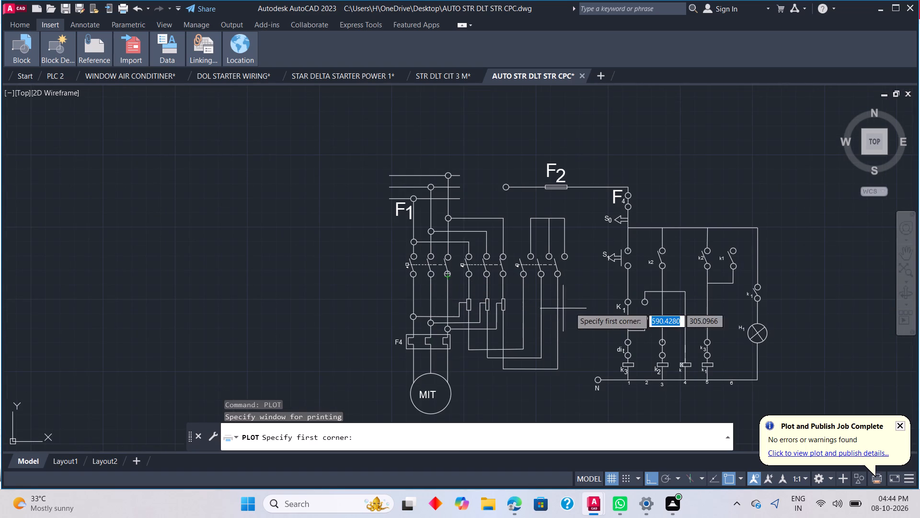
{"action": "middle_click_drag", "start_coordinate": [573, 301], "coordinate": [527, 250]}
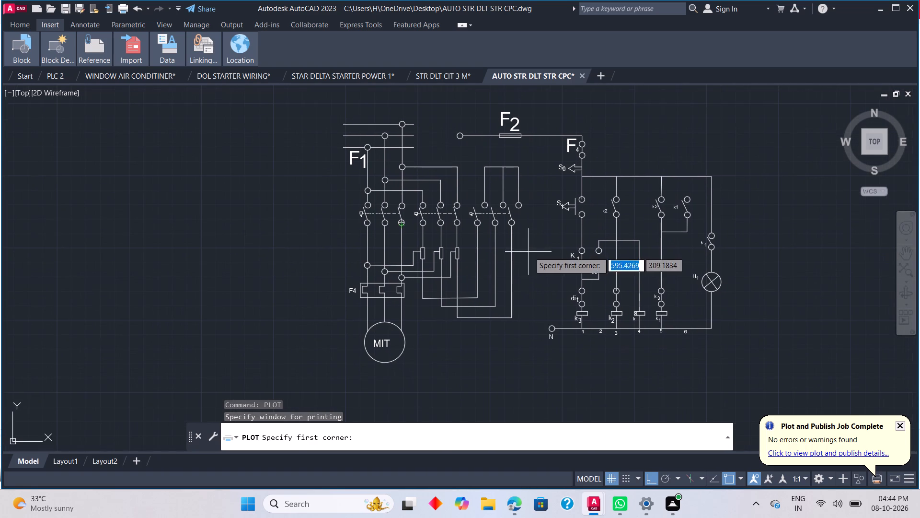
{"action": "left_click", "coordinate": [333, 110]}
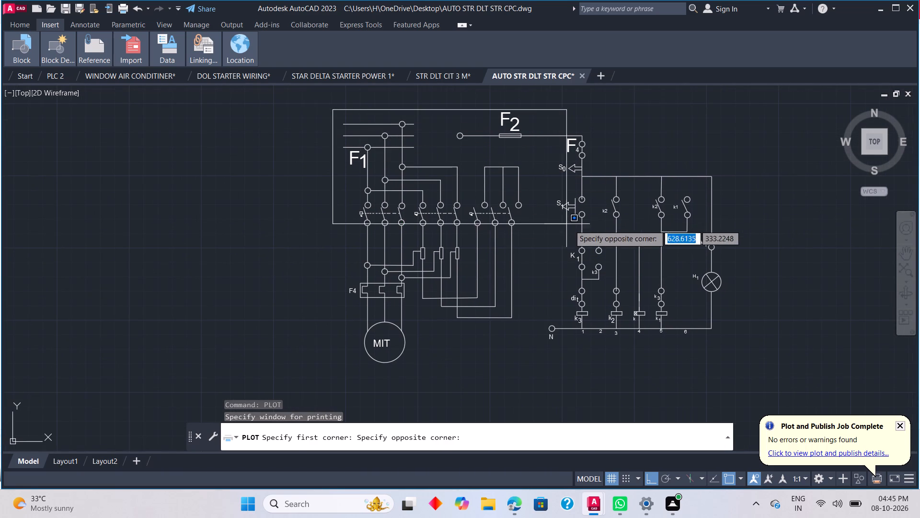
{"action": "left_click", "coordinate": [733, 369]}
Center the plot on the sheet and plot it to the Desktop as AUTO STR DLT STR CPC-Model.pdf.
{"action": "left_click", "coordinate": [351, 346]}
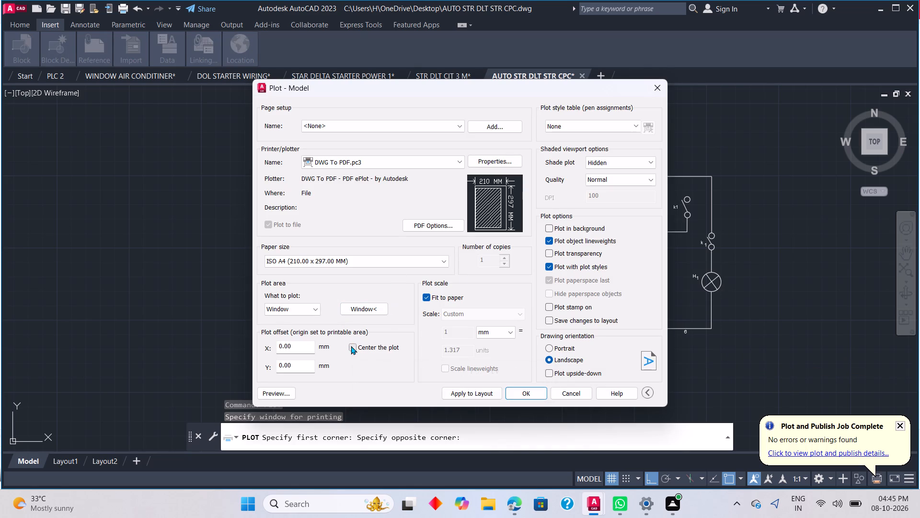
{"action": "left_click", "coordinate": [517, 395]}
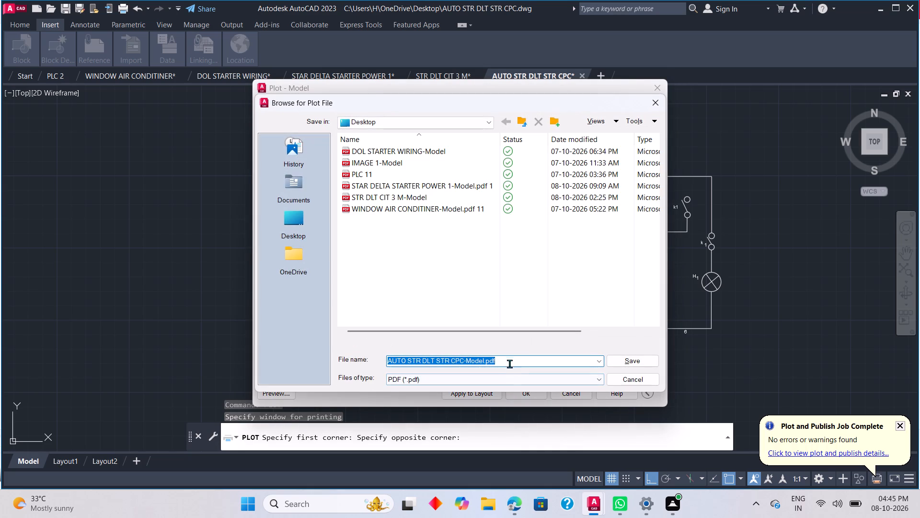
{"action": "left_click", "coordinate": [517, 359]}
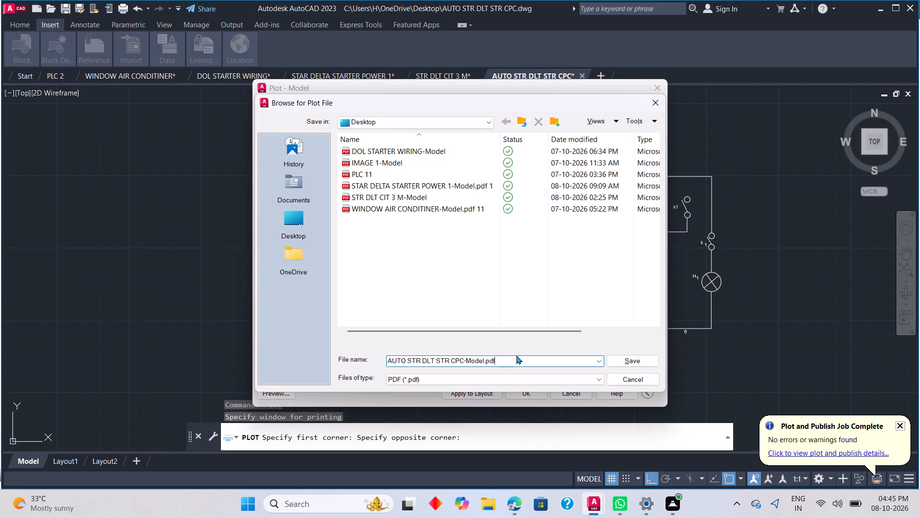
{"action": "left_click", "coordinate": [628, 360]}
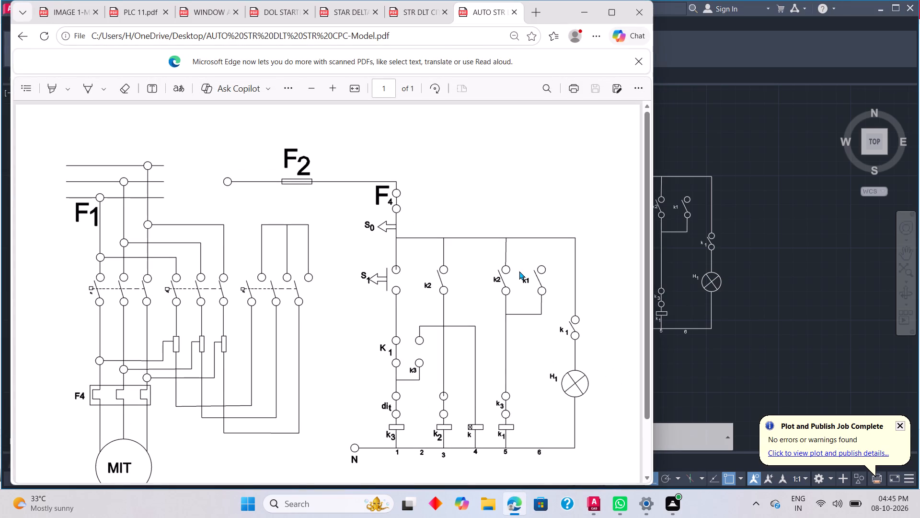
Check the power and control circuits in the plotted PDF in Microsoft Edge and return to the AutoCAD drawing.
{"action": "scroll", "coordinate": [222, 294], "scroll_direction": "up", "scroll_amount": 4}
{"action": "scroll", "coordinate": [248, 294], "scroll_direction": "down", "scroll_amount": 4}
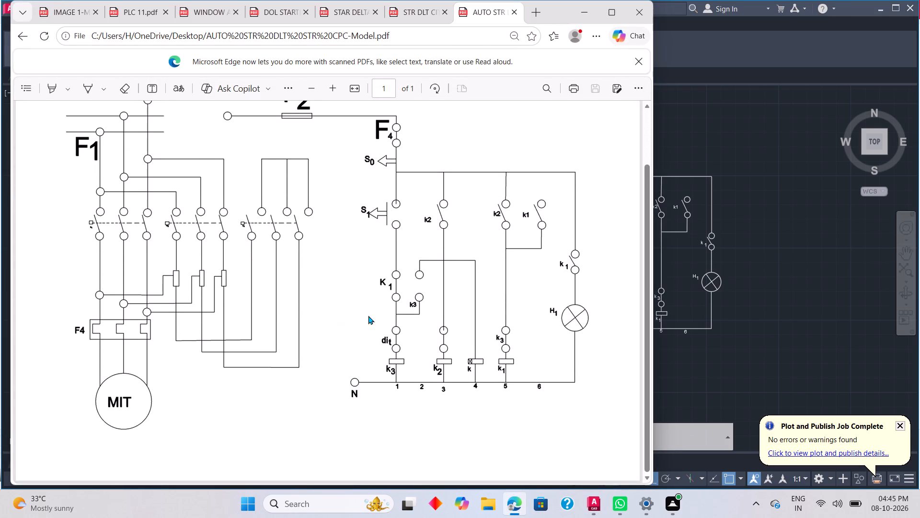
{"action": "scroll", "coordinate": [436, 273], "scroll_direction": "up", "scroll_amount": 1}
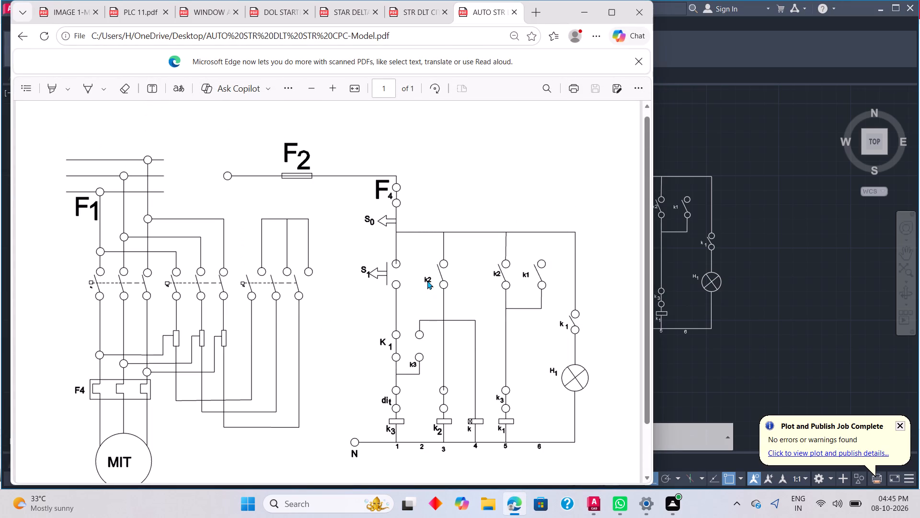
{"action": "scroll", "coordinate": [451, 265], "scroll_direction": "down", "scroll_amount": 2}
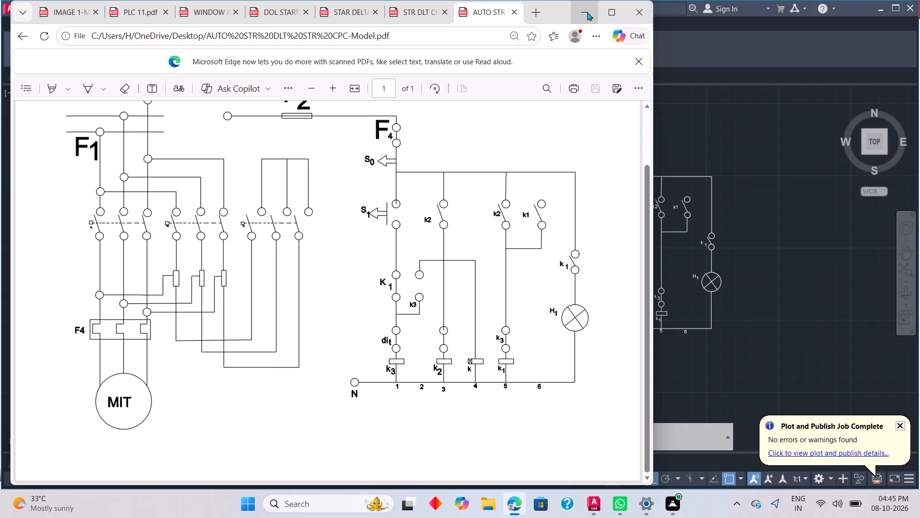
{"action": "left_click", "coordinate": [587, 12]}
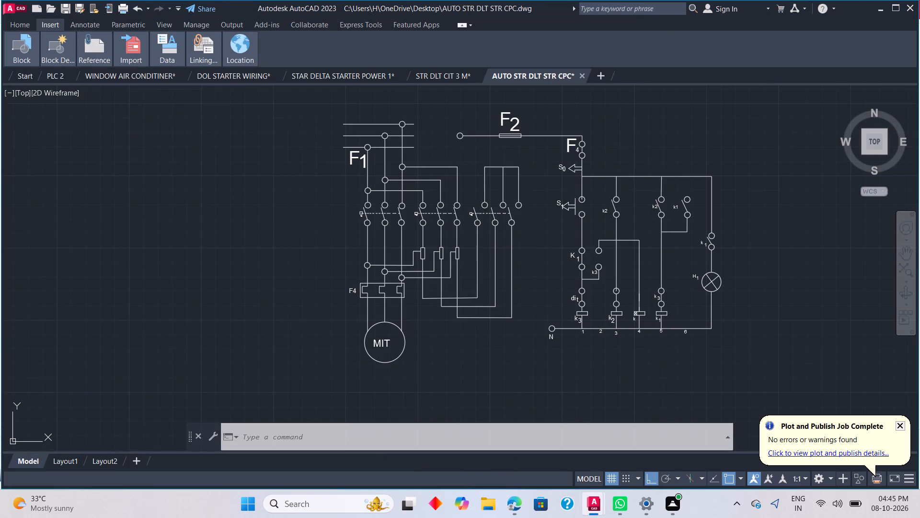